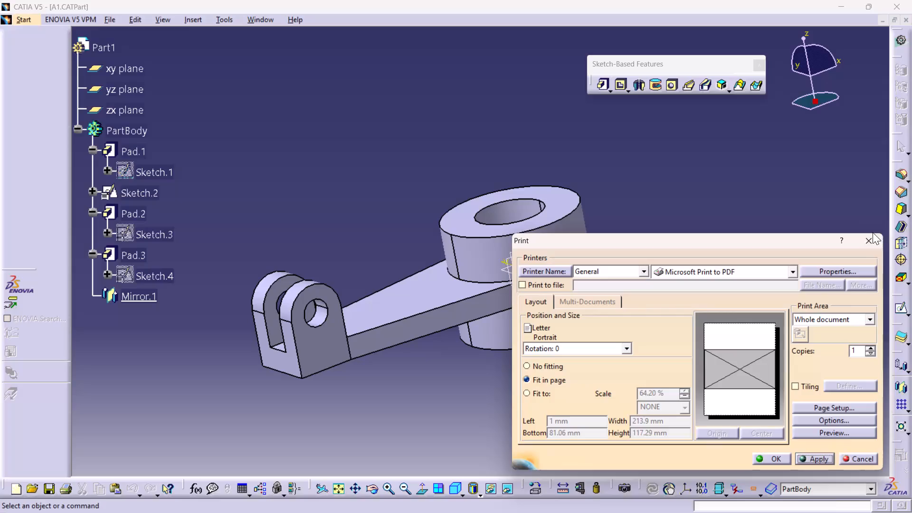
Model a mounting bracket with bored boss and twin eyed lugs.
Dismiss the print setup without printing the part.
left_click(866, 240)
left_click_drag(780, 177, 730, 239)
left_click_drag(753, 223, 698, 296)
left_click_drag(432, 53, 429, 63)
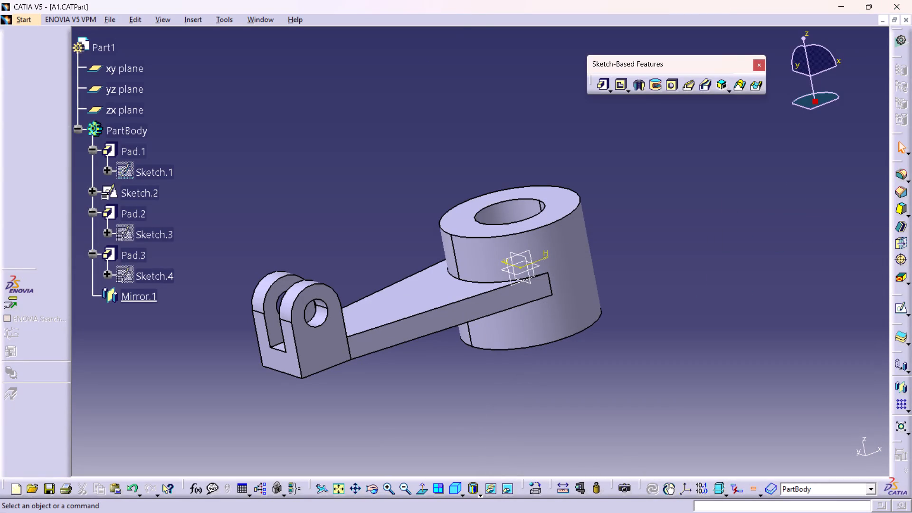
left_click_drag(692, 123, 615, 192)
Switch to the Sketcher and open Sketch.1 of Pad.1 to view its circle profile and dimensions.
left_click(24, 22)
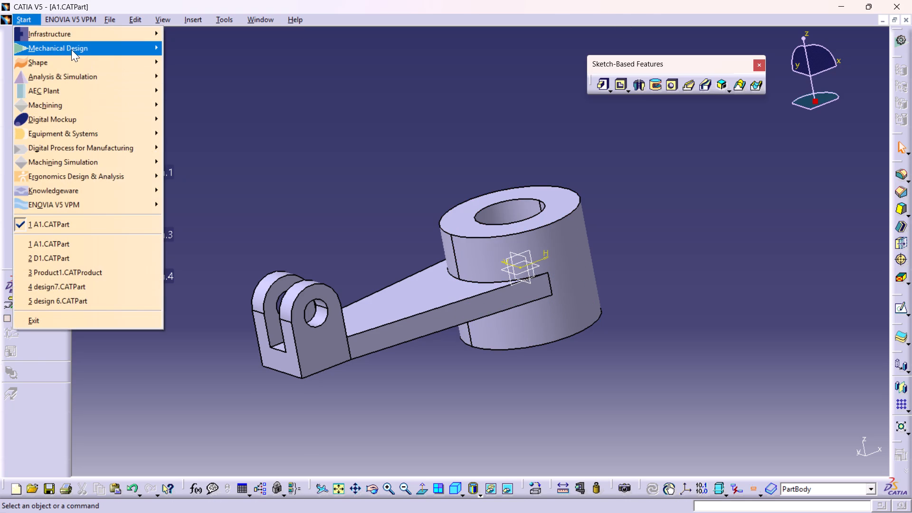
left_click(73, 49)
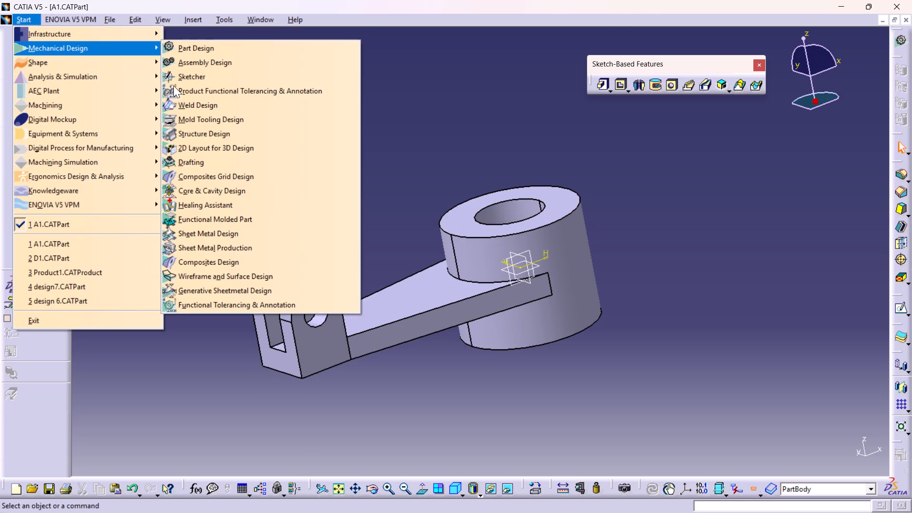
left_click(190, 76)
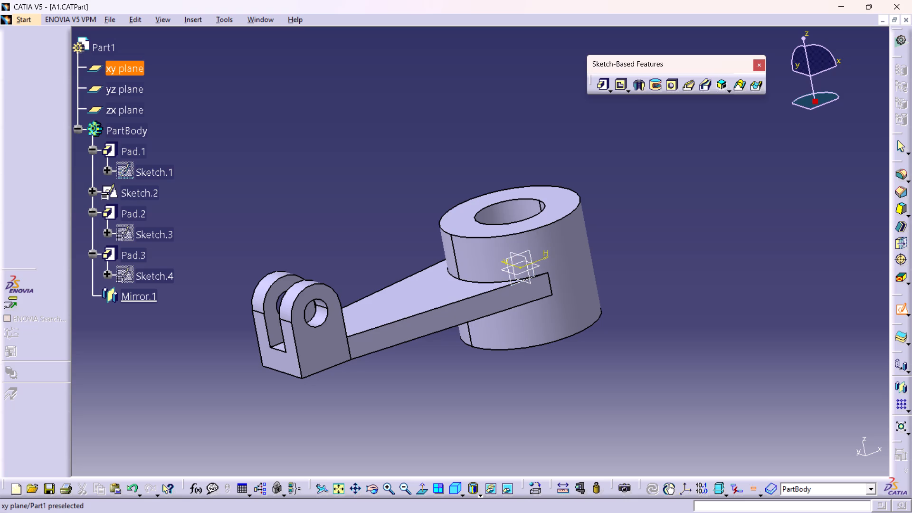
left_click(22, 16)
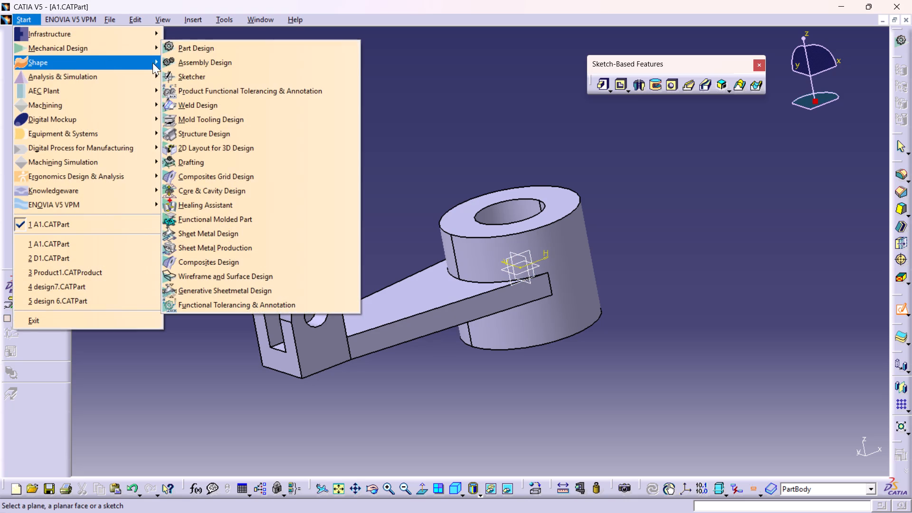
left_click(202, 81)
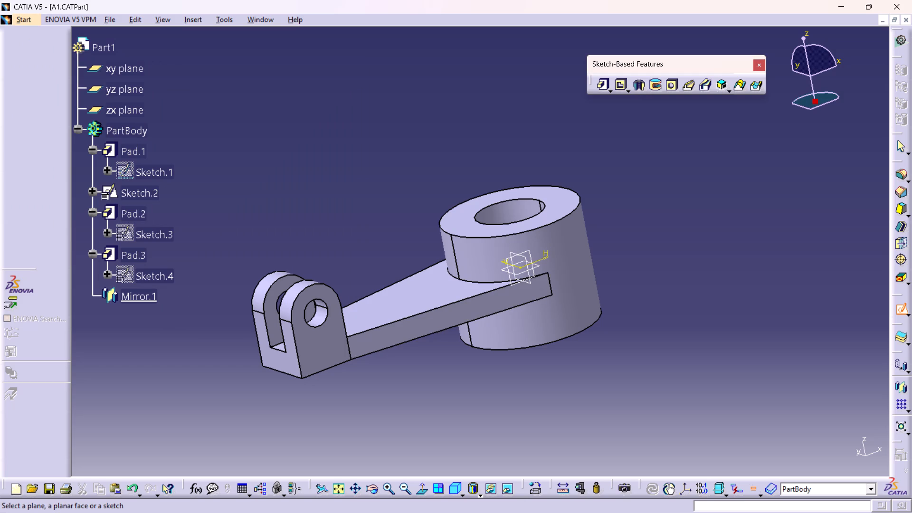
double_click(900, 309)
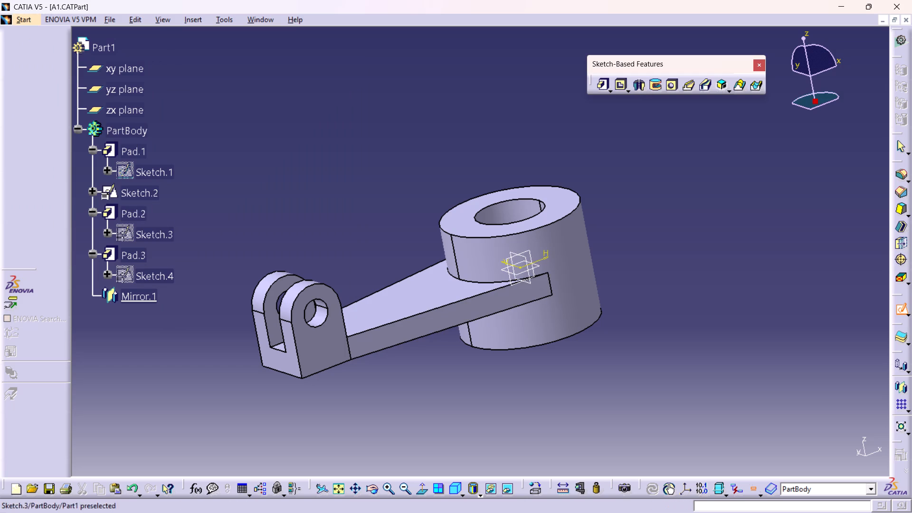
double_click(147, 170)
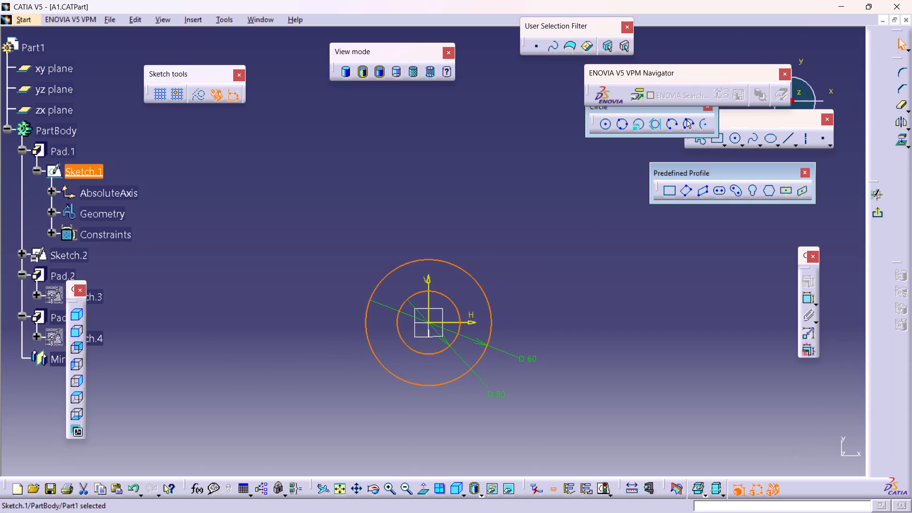
Open Sketch.2, Sketch.3 of Pad.2 and Sketch.4 of Pad.3 one after another to view their geometry.
double_click(66, 255)
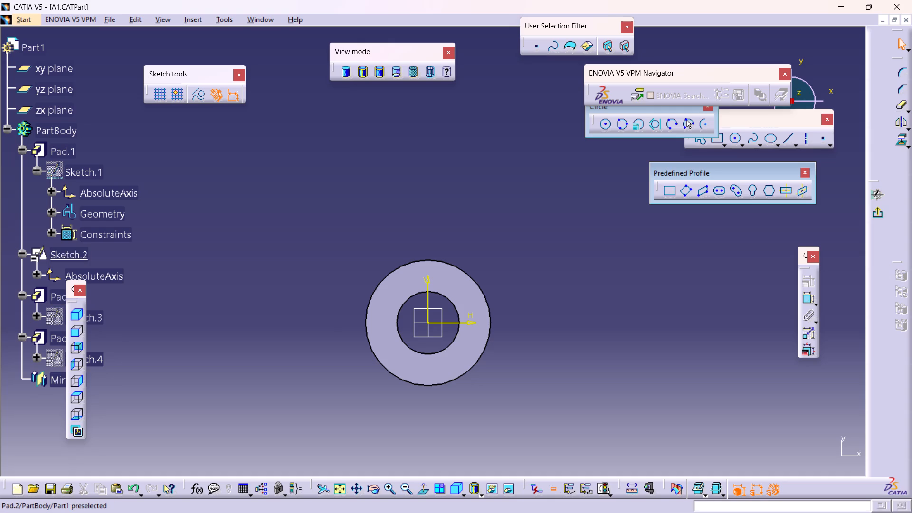
double_click(100, 317)
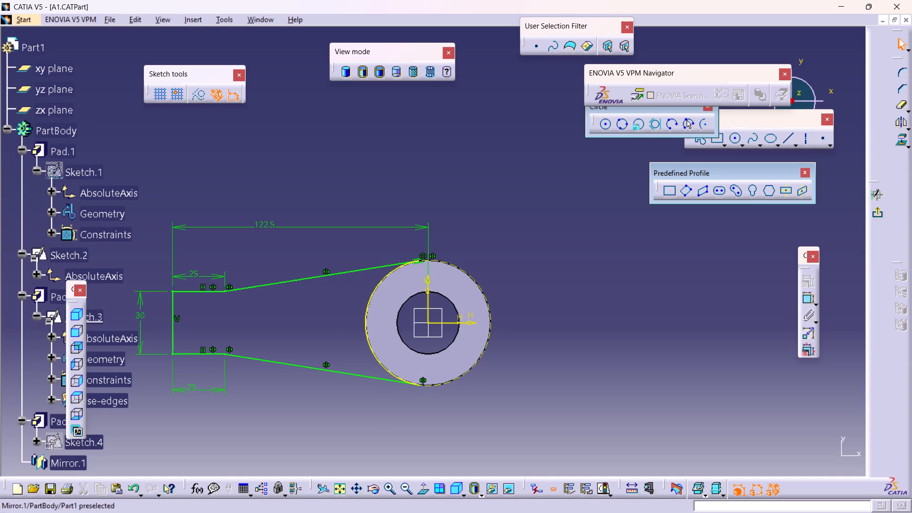
double_click(96, 444)
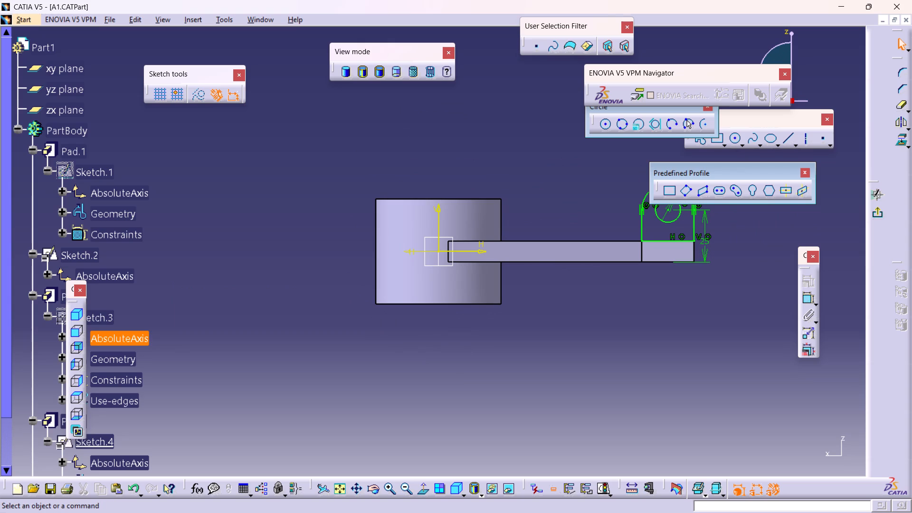
Examine the expanded specification tree from Part1 through the pads and sketches to Mirror.1.
scroll(122, 397, "down", 5)
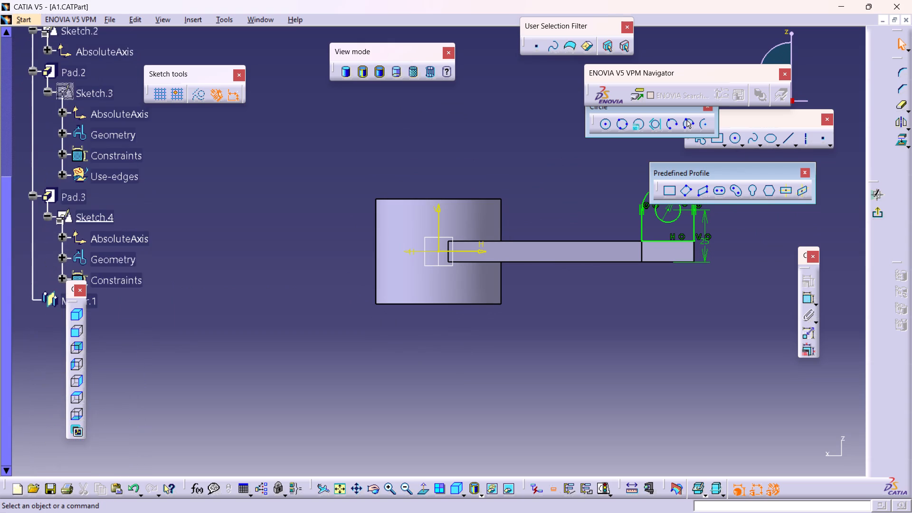
scroll(143, 371, "up", 6)
scroll(158, 333, "up", 3)
scroll(166, 264, "down", 4)
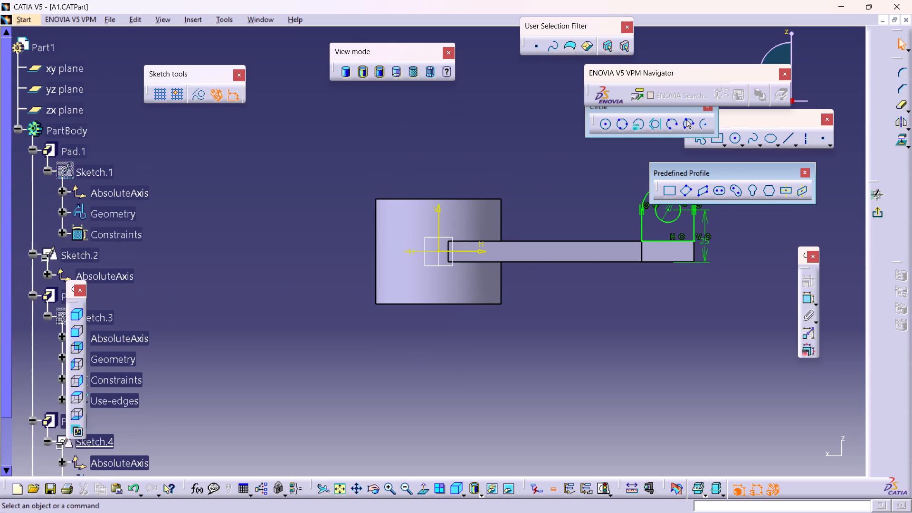
scroll(166, 265, "up", 2)
scroll(166, 265, "down", 5)
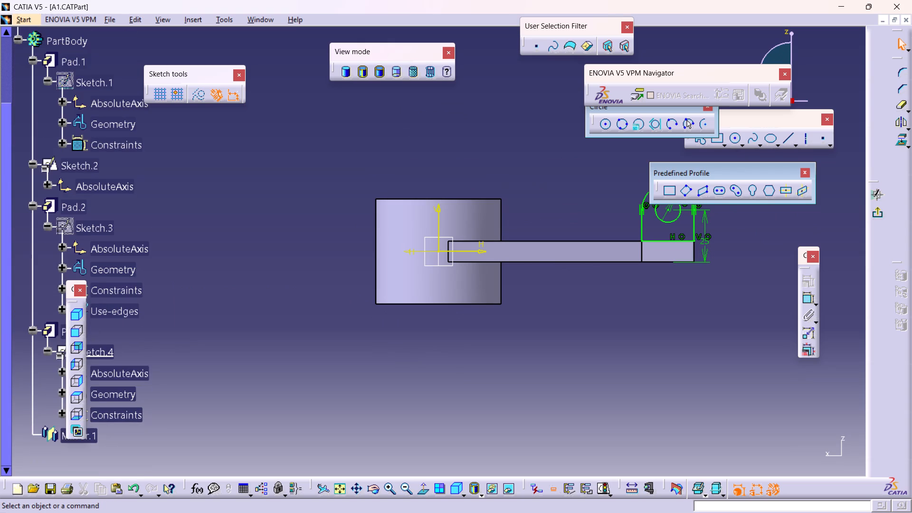
scroll(166, 266, "down", 4)
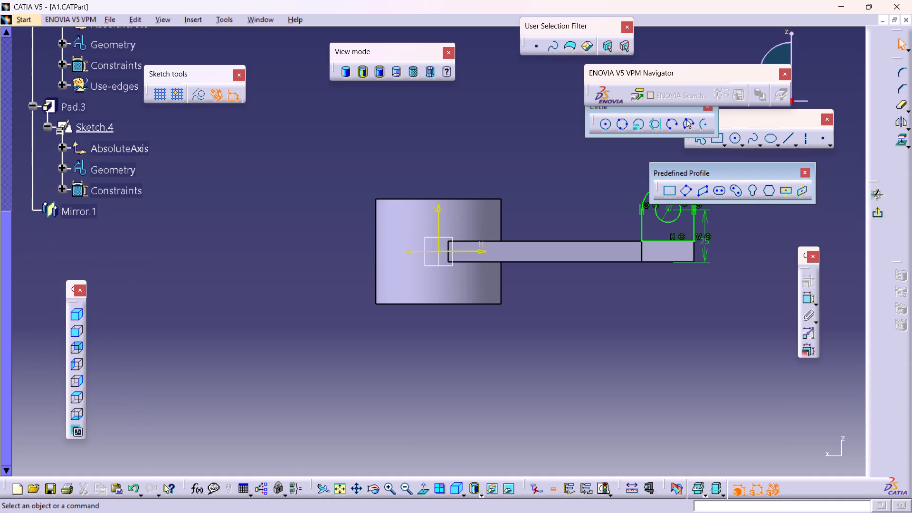
scroll(166, 266, "down", 1)
scroll(166, 266, "up", 9)
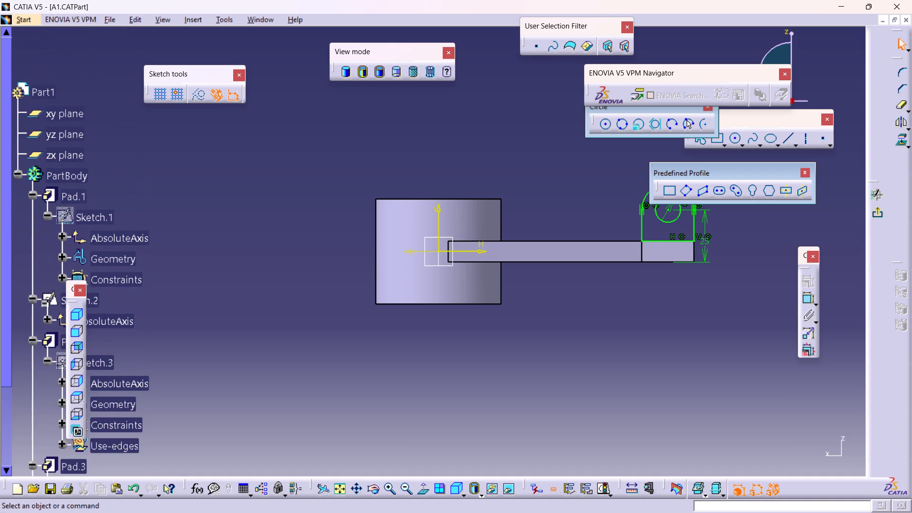
scroll(166, 266, "down", 2)
scroll(166, 266, "up", 1)
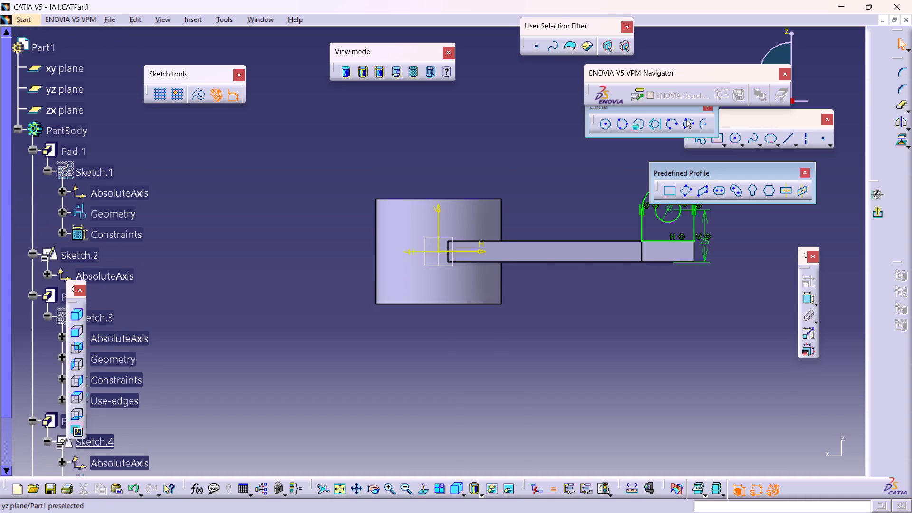
Leave Sketch.4 and return to Part Design by activating the top-level Part1.
double_click(45, 47)
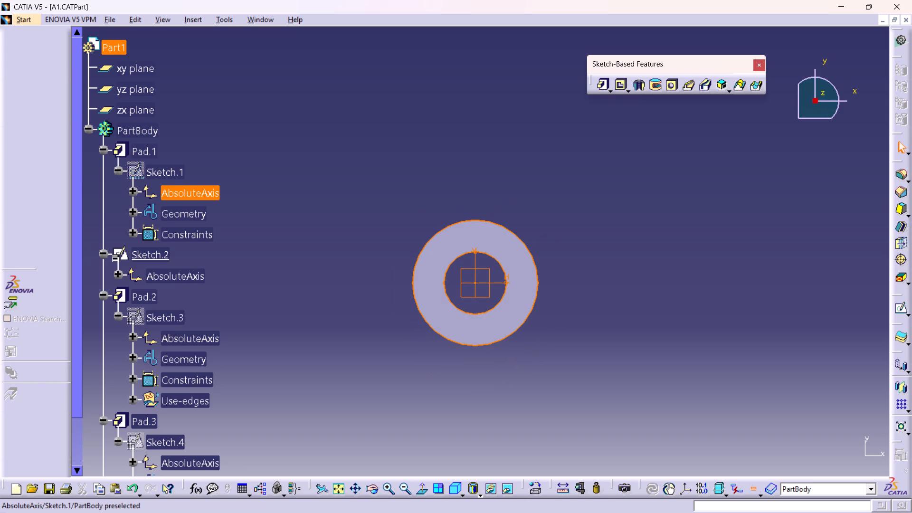
scroll(203, 243, "down", 1)
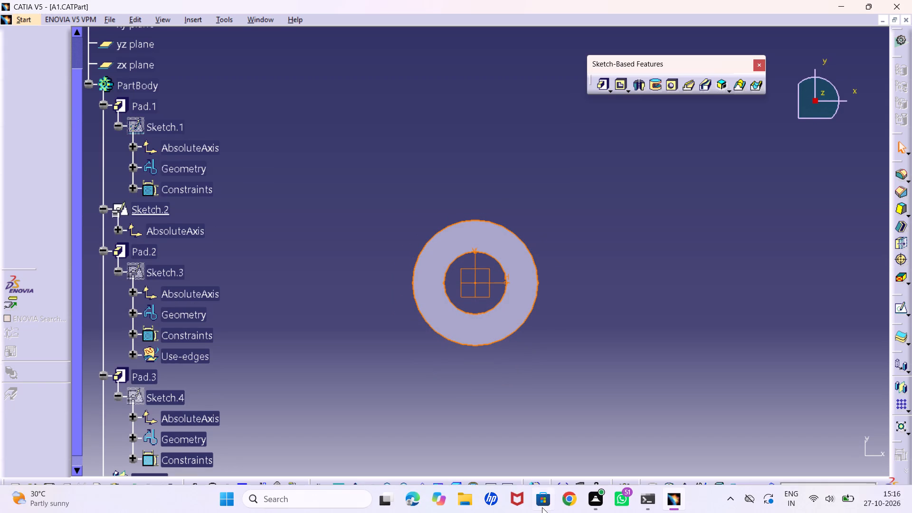
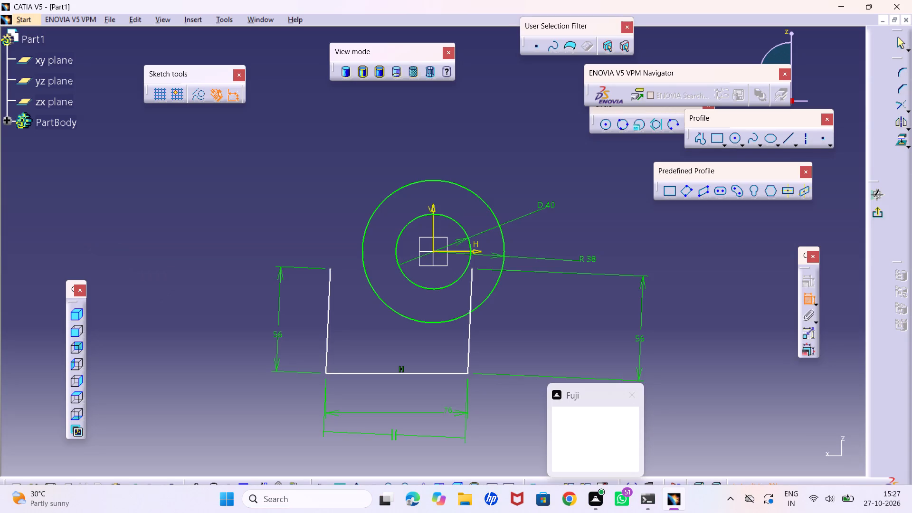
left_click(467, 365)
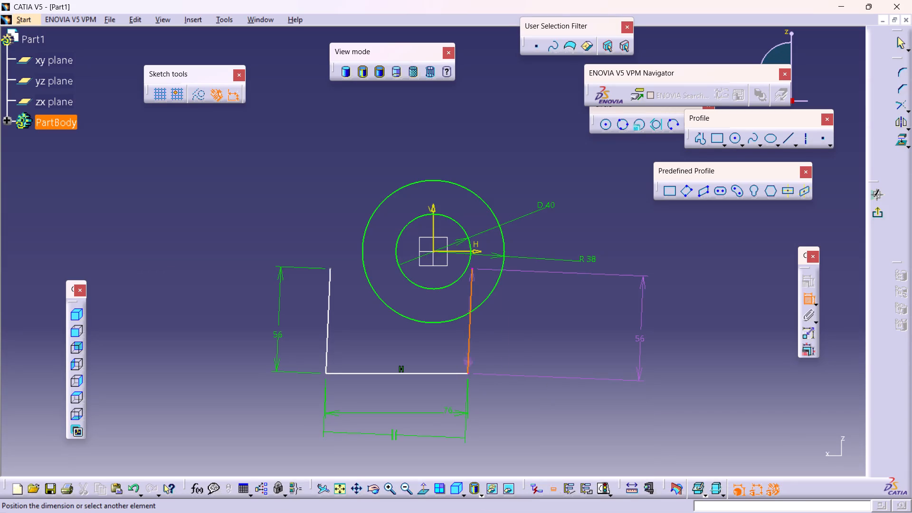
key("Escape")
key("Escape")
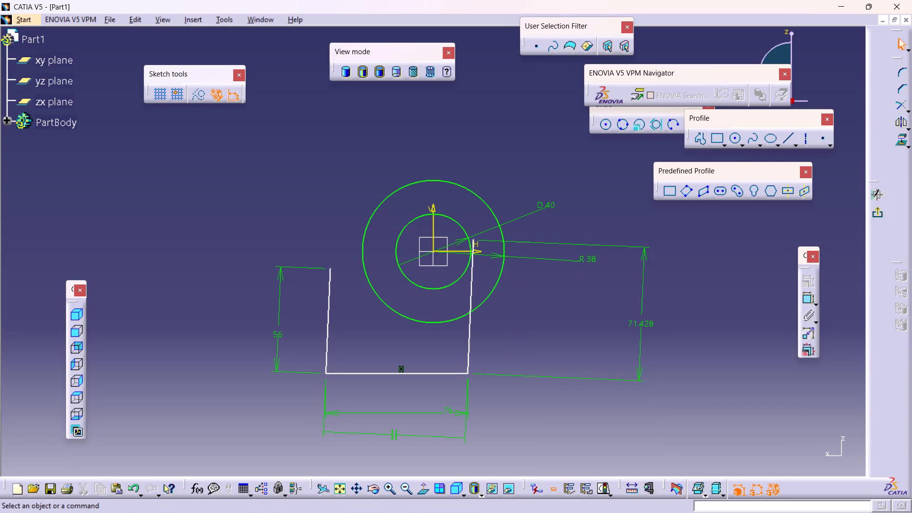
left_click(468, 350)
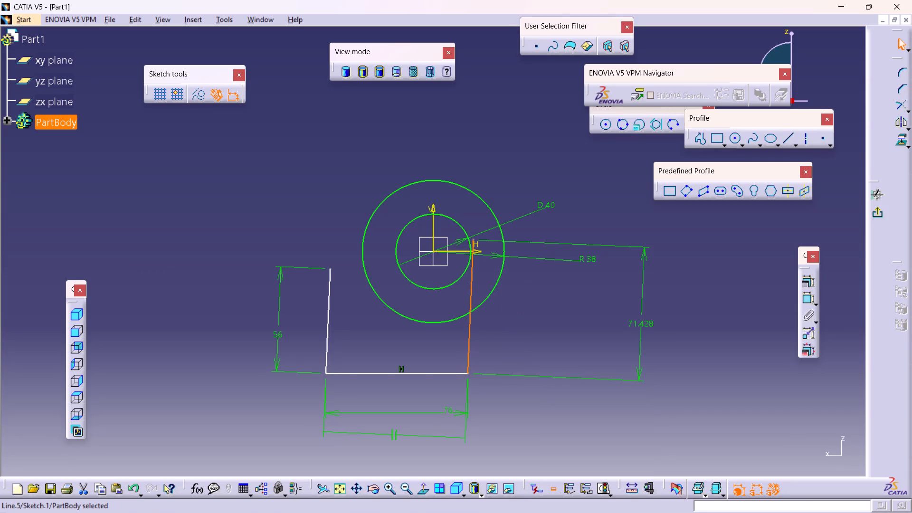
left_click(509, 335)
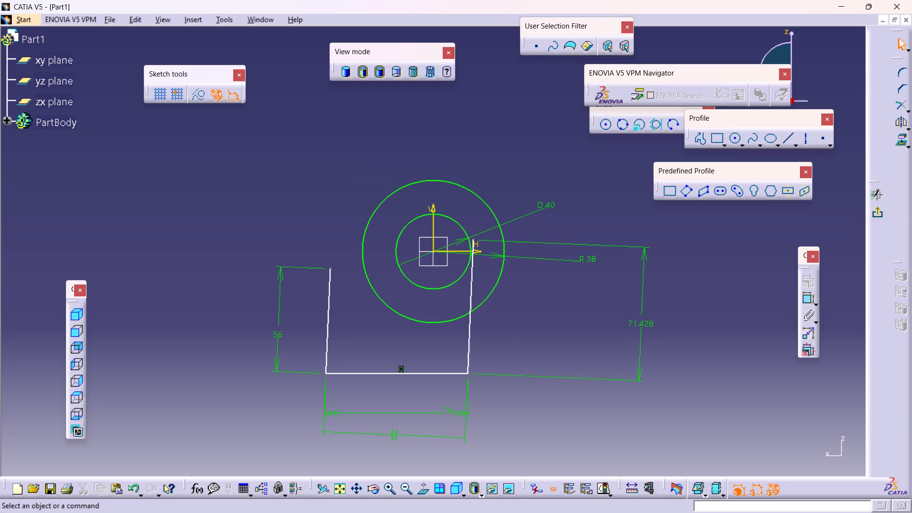
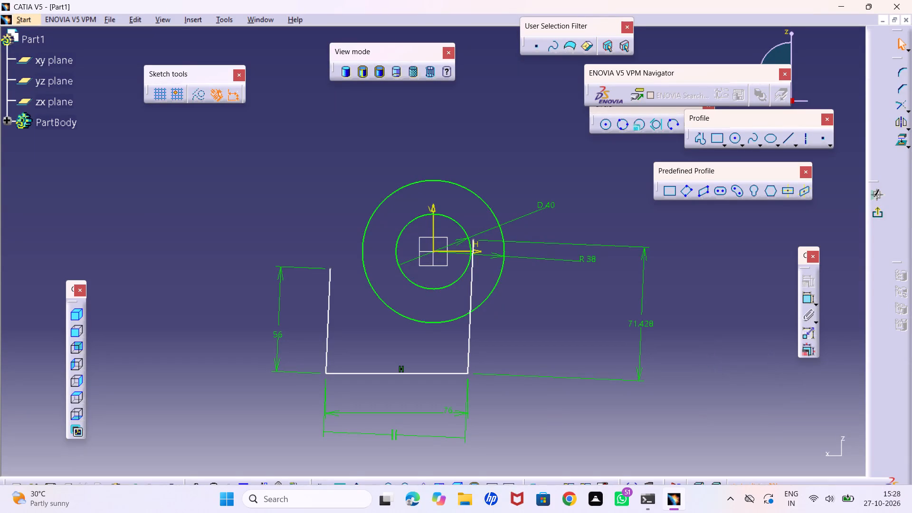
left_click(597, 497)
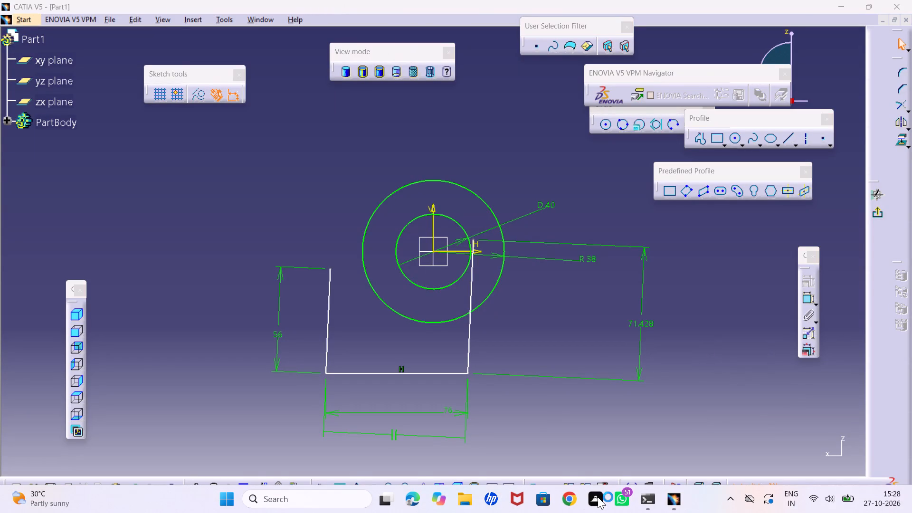
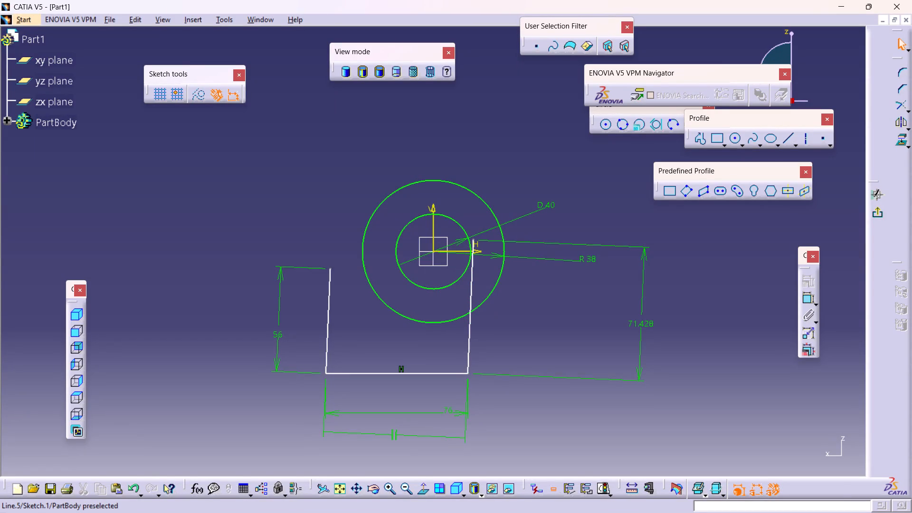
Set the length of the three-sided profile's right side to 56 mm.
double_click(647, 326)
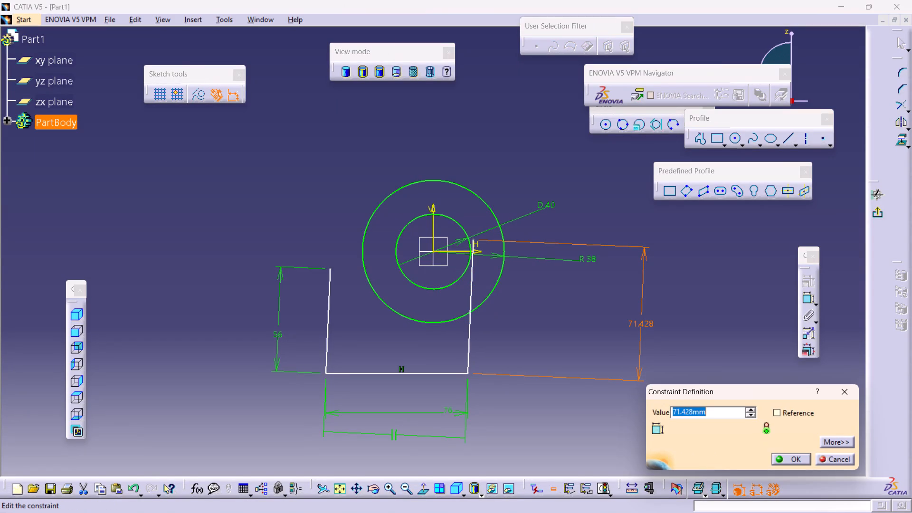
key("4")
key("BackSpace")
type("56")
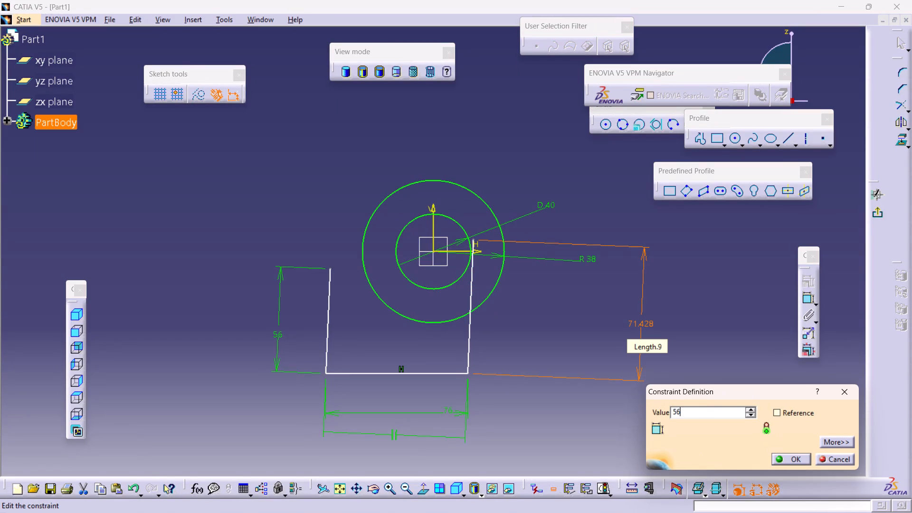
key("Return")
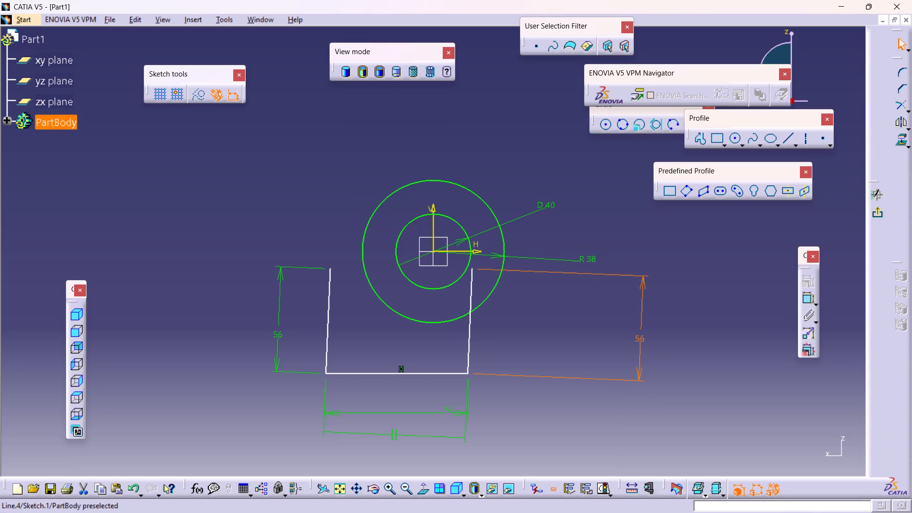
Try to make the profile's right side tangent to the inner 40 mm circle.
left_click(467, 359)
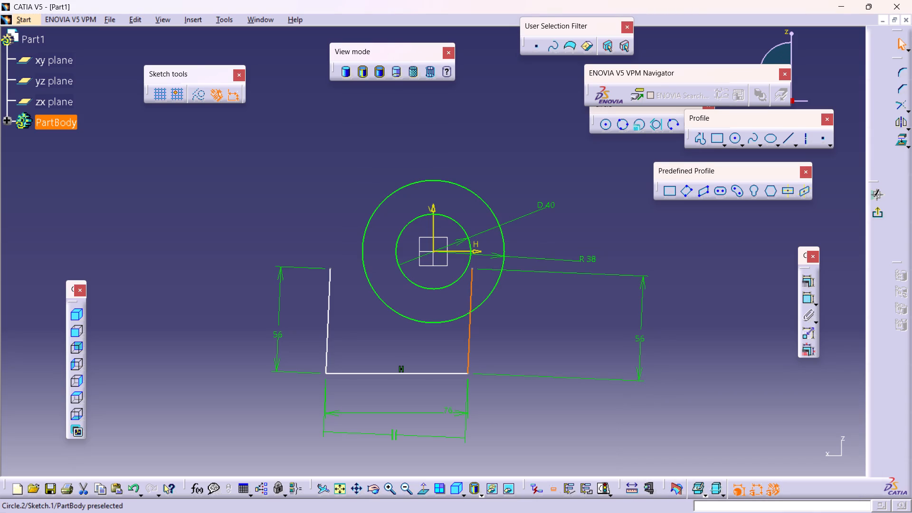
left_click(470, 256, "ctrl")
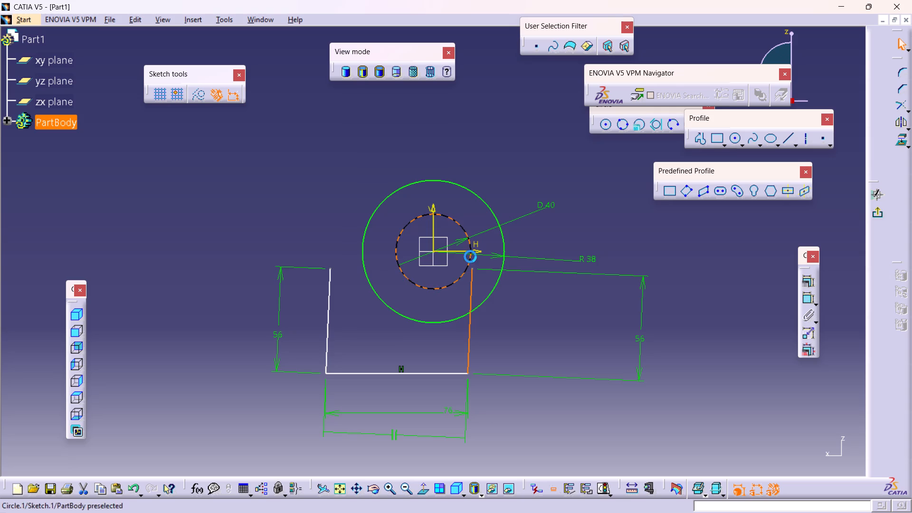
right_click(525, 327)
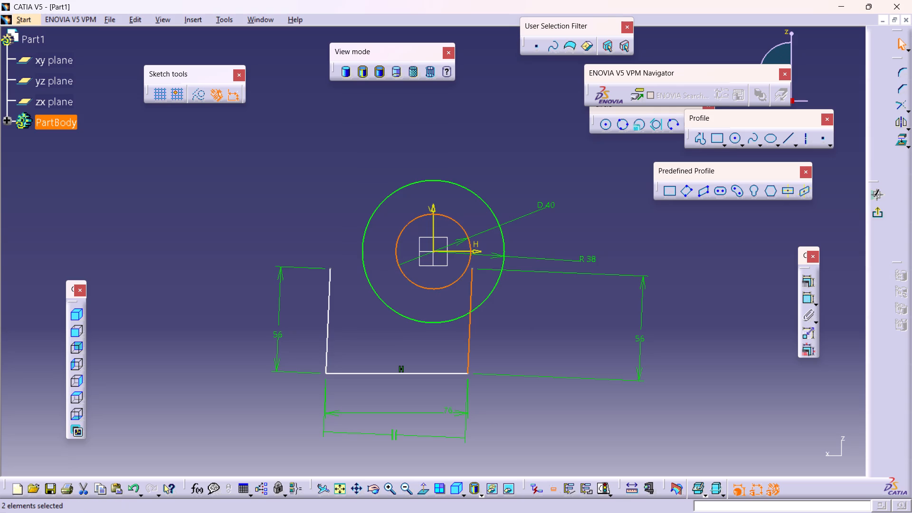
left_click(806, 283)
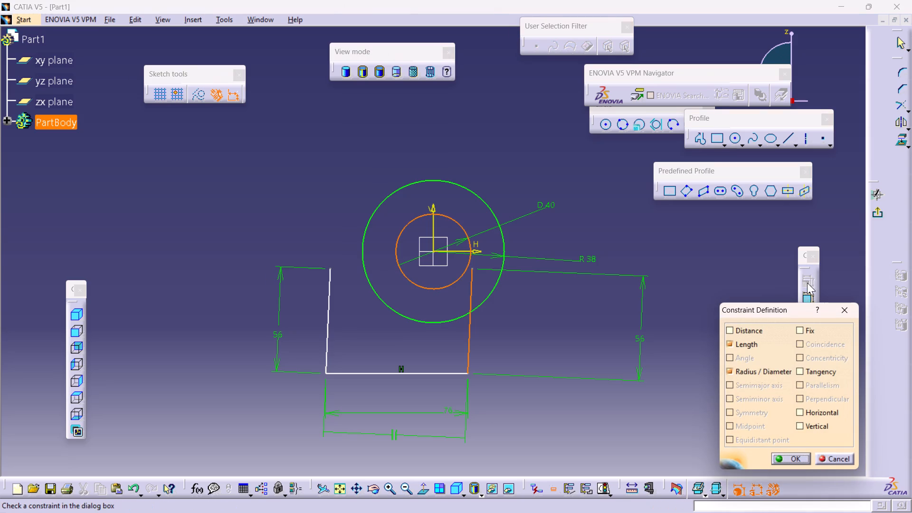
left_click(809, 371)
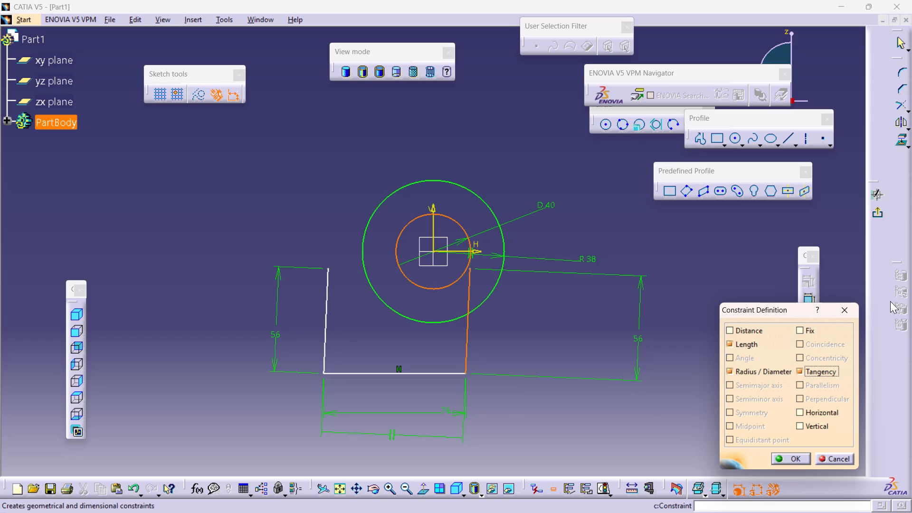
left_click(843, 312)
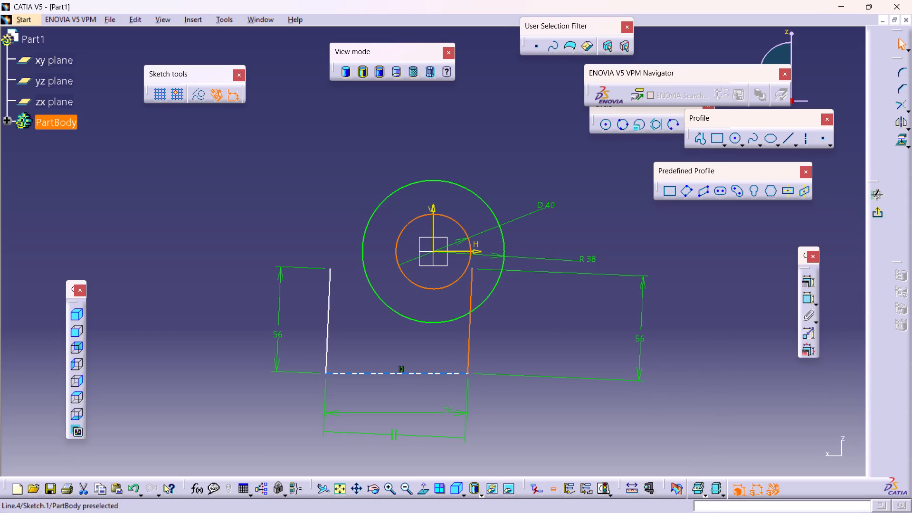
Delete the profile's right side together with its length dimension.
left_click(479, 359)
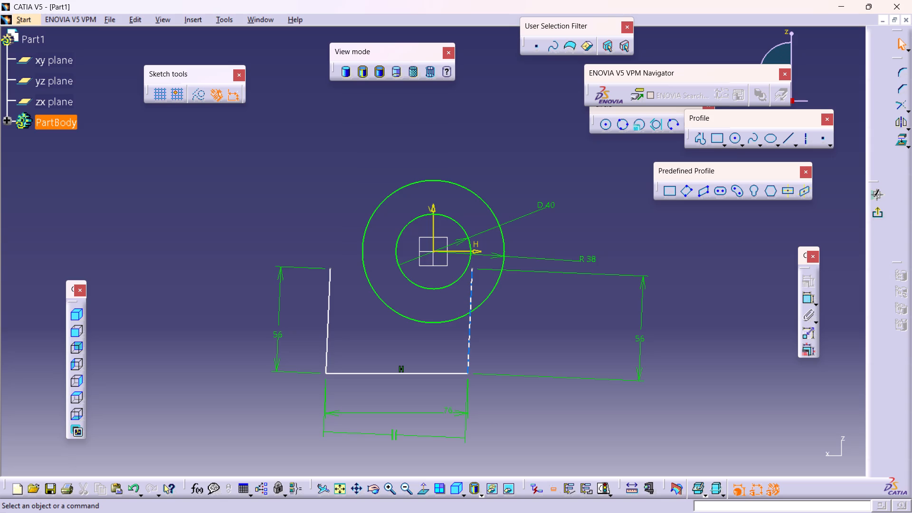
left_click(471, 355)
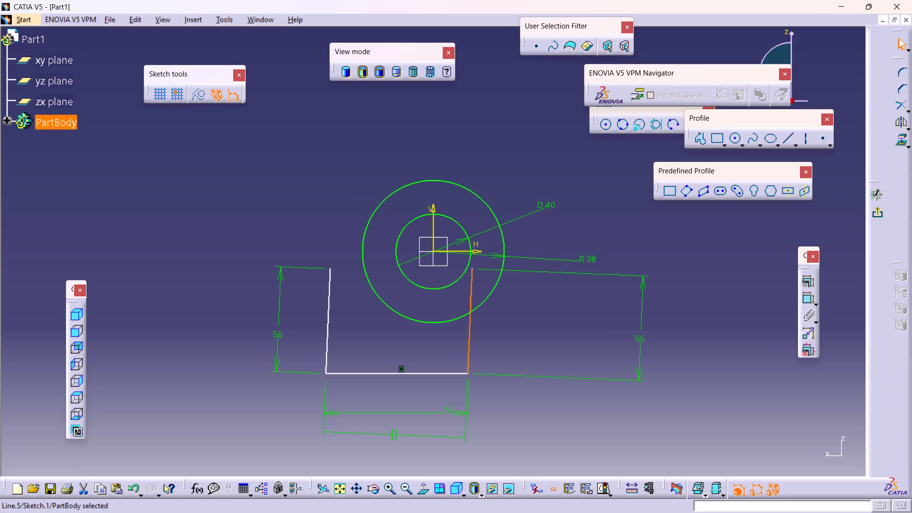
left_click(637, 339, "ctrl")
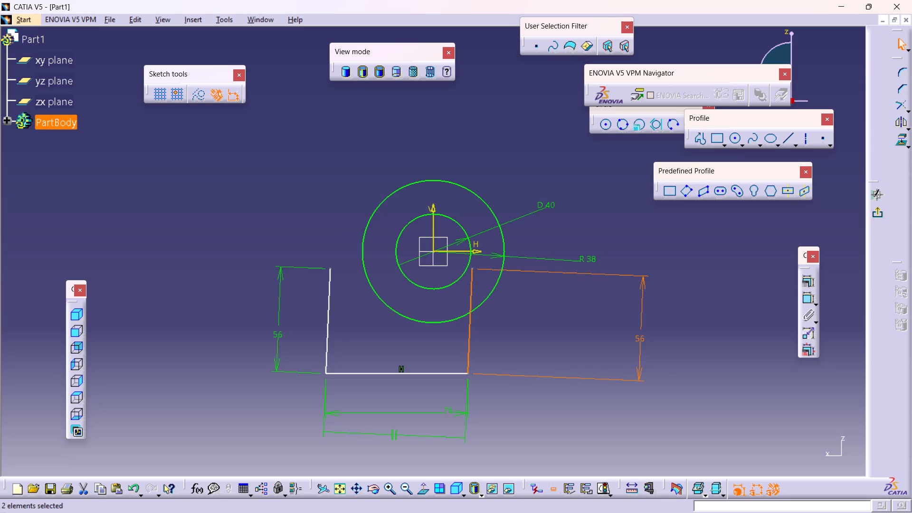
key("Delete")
Undo the recent edits until the three-sided profile and its dimensions are gone, leaving only the two dimensioned circles.
key("ctrl+z")
key("ctrl+z")
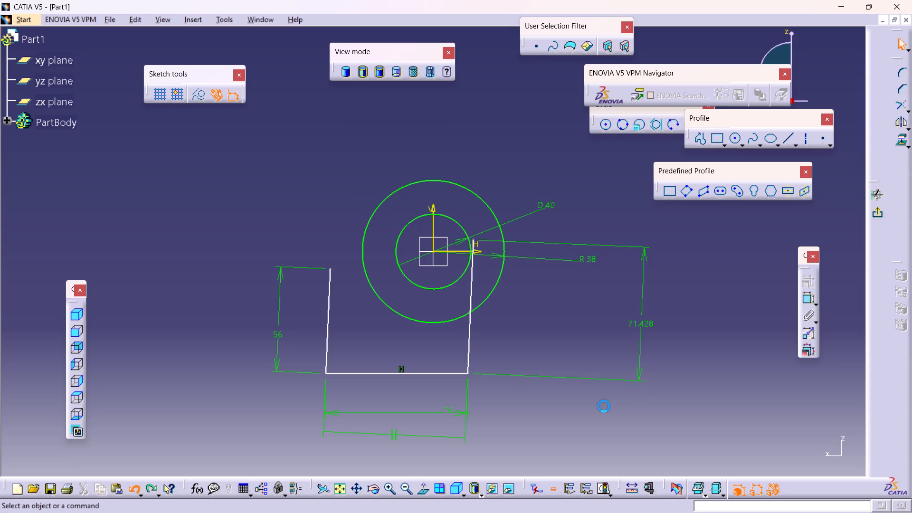
key("ctrl+z")
key("ctrl+z")
key("ctrl+z")
key("ctrl+z")
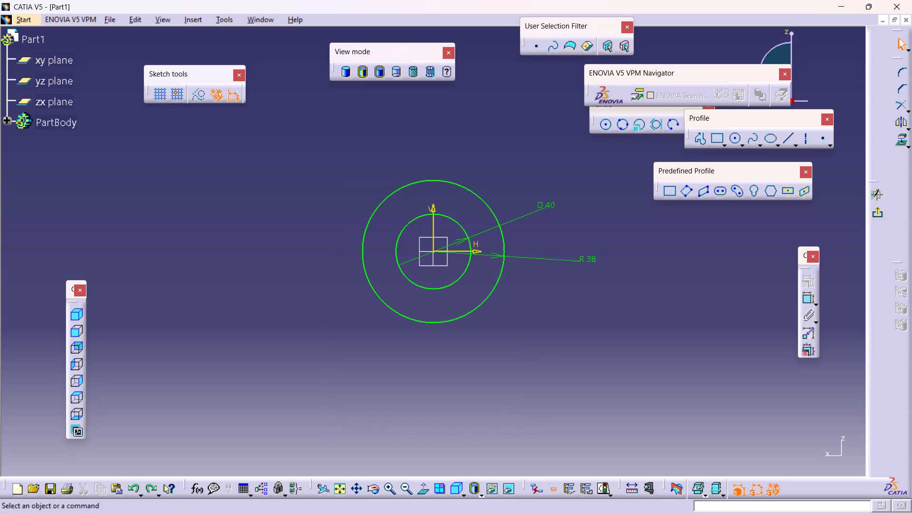
Draw an open three-sided profile around the circles: left side about 69 mm, base about 90 mm, right side about 60 mm ending level with the H axis.
left_click(698, 144)
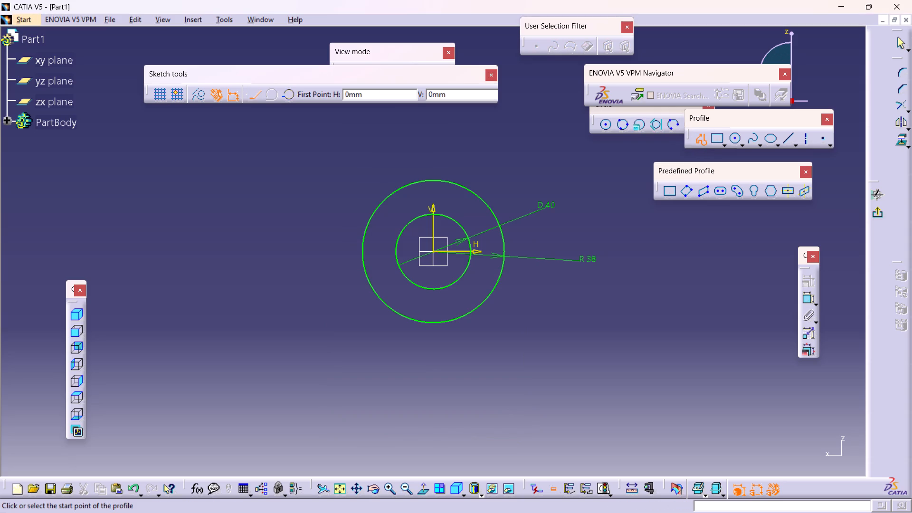
left_click(348, 237)
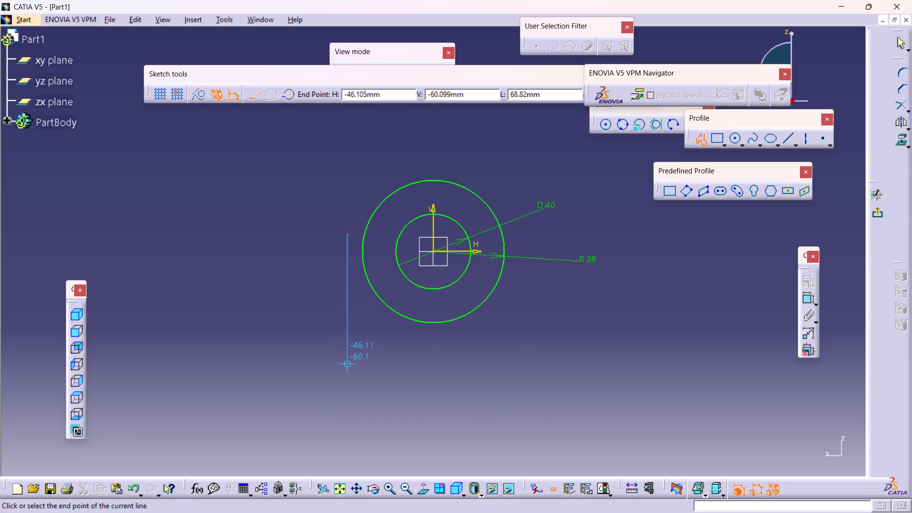
left_click(345, 364)
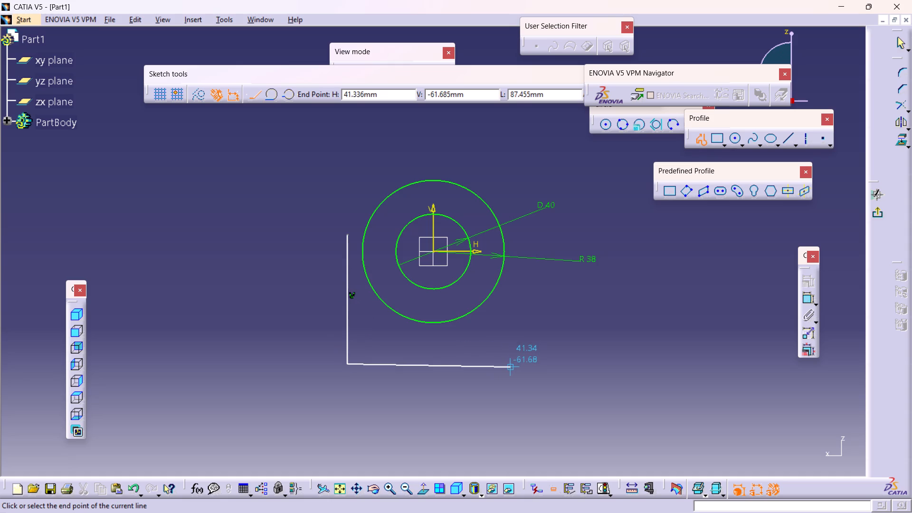
left_click(516, 362)
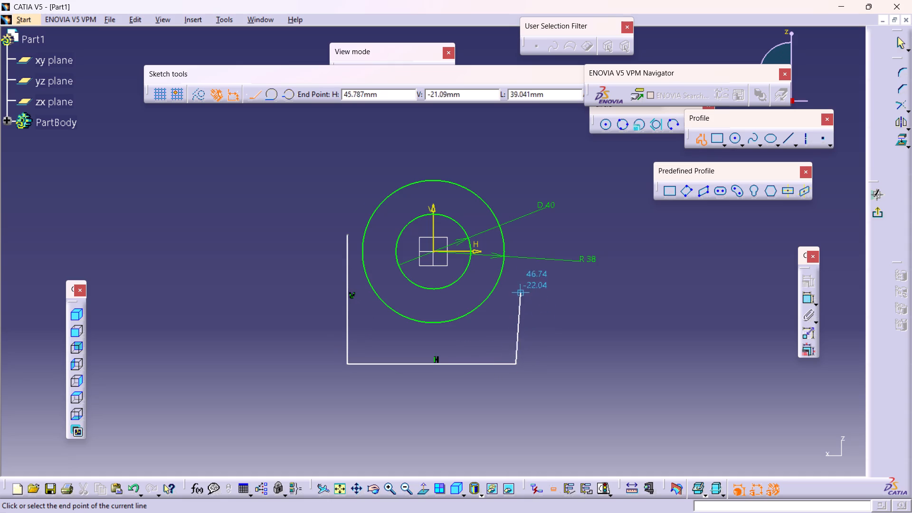
left_click(518, 251)
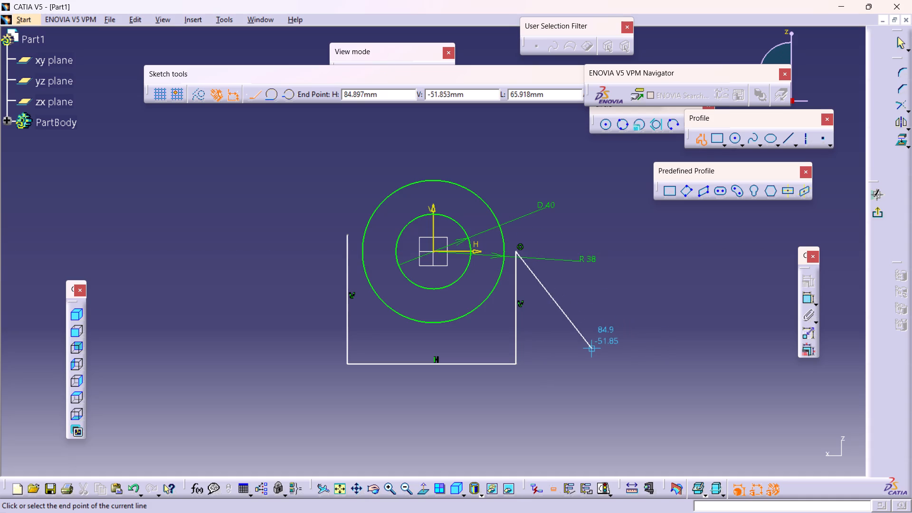
key("Escape")
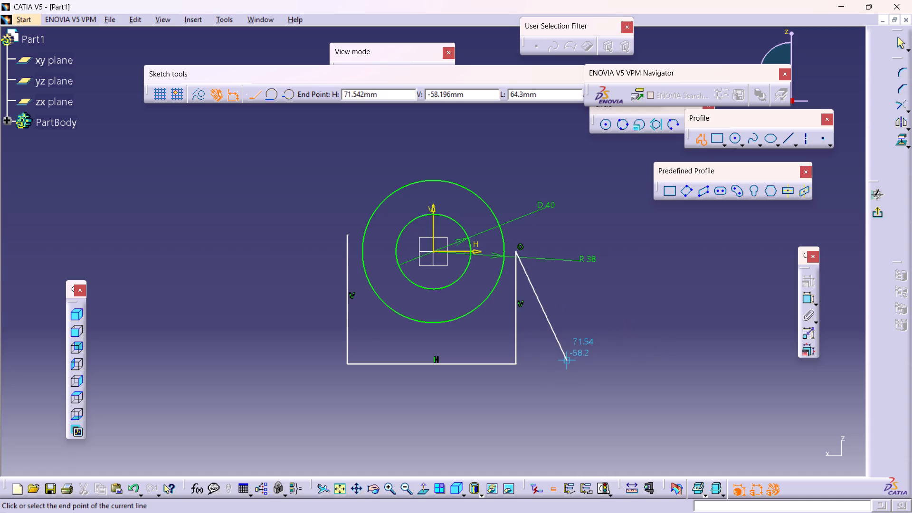
key("Escape")
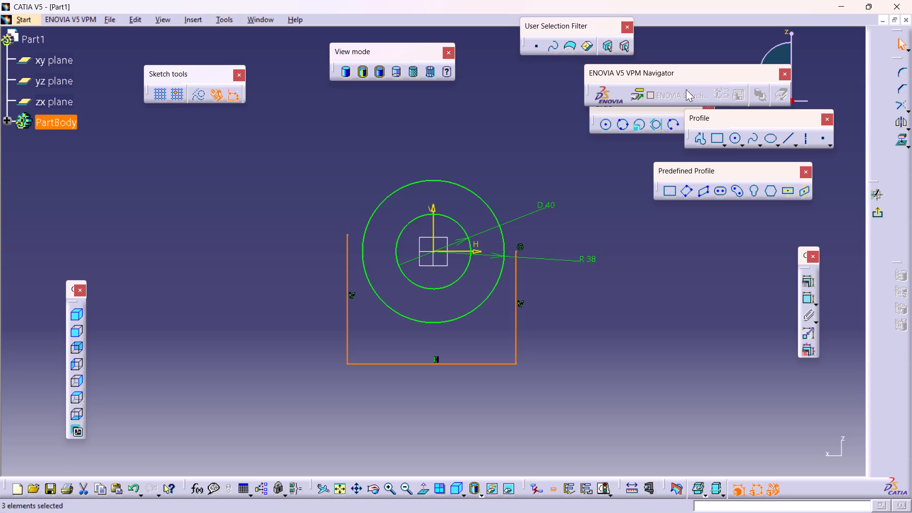
Dimension the profile's horizontal base line below it and set its length to 76 mm.
double_click(808, 297)
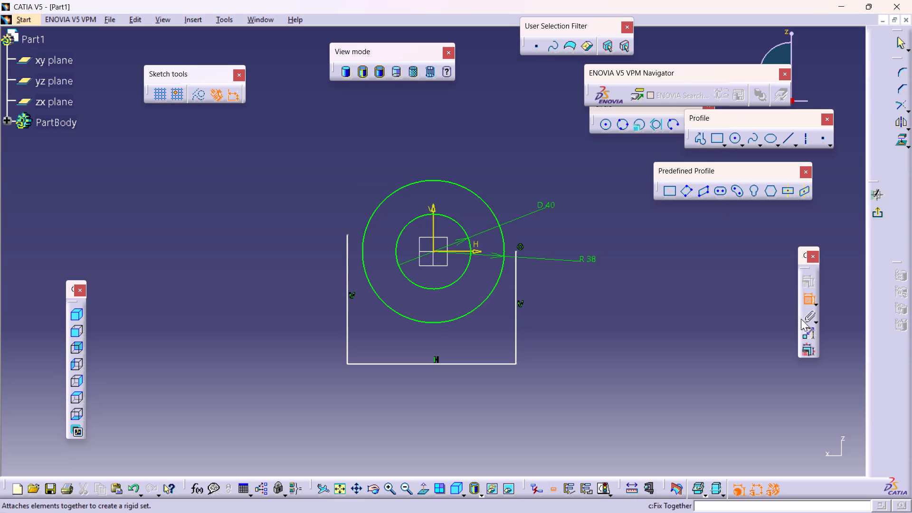
left_click(482, 362)
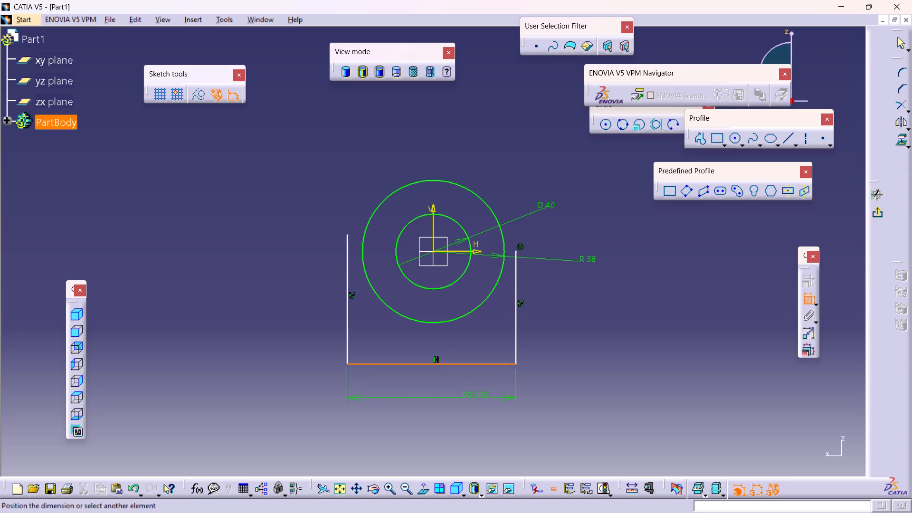
left_click(475, 399)
left_click(475, 399)
left_click(475, 399)
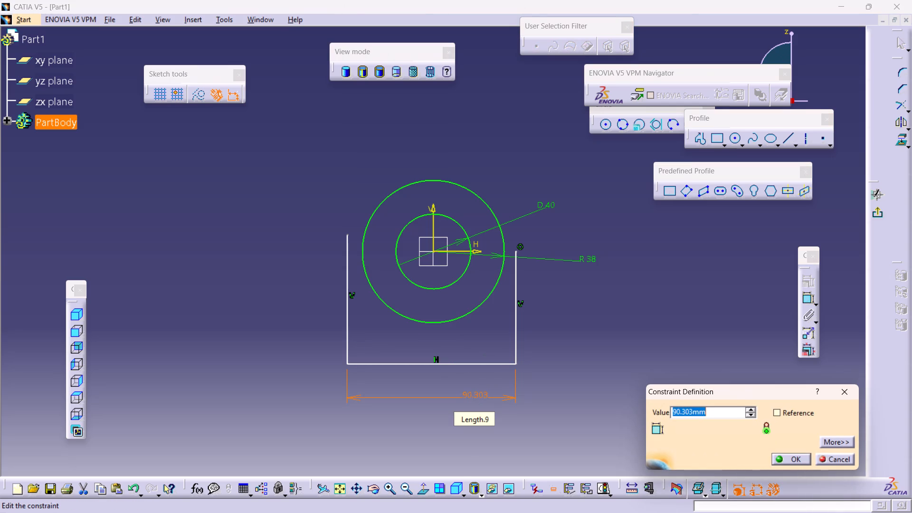
type("76")
key("Return")
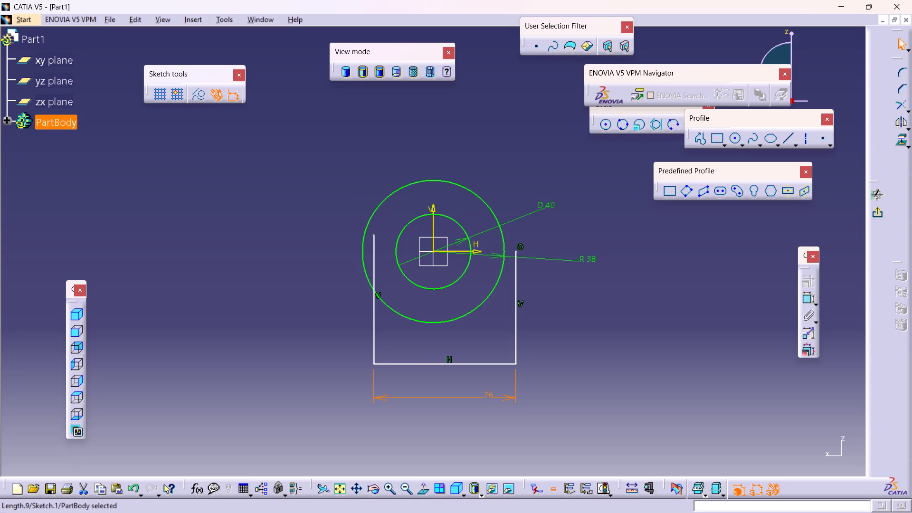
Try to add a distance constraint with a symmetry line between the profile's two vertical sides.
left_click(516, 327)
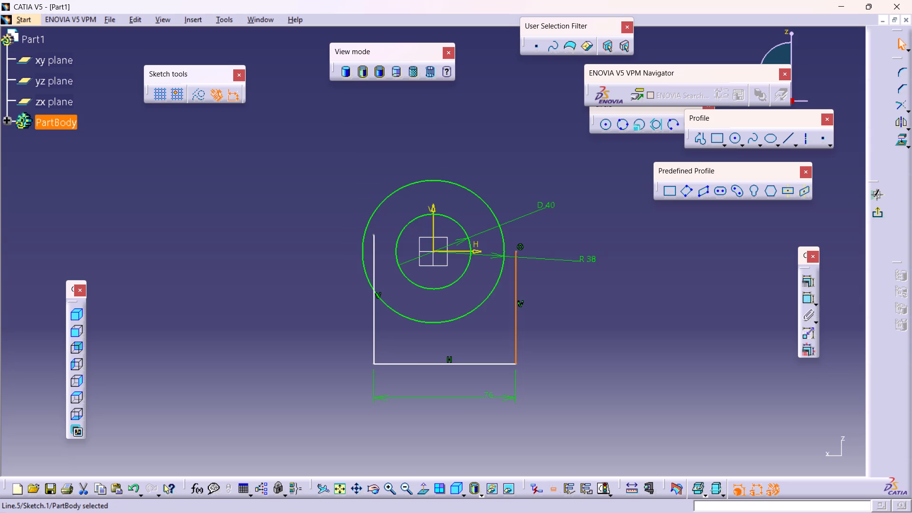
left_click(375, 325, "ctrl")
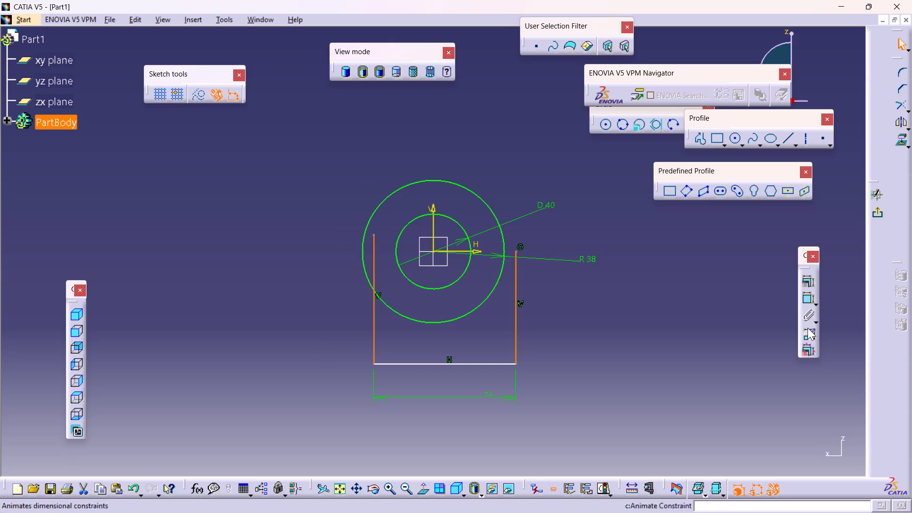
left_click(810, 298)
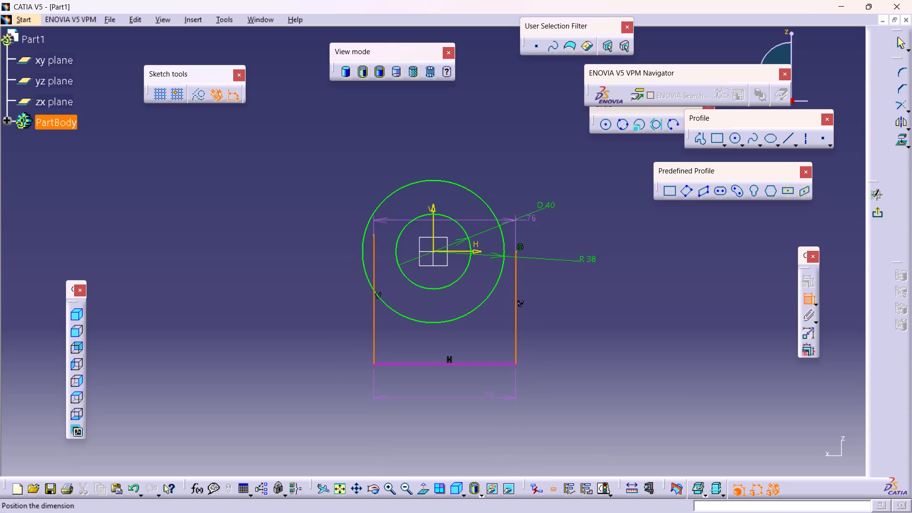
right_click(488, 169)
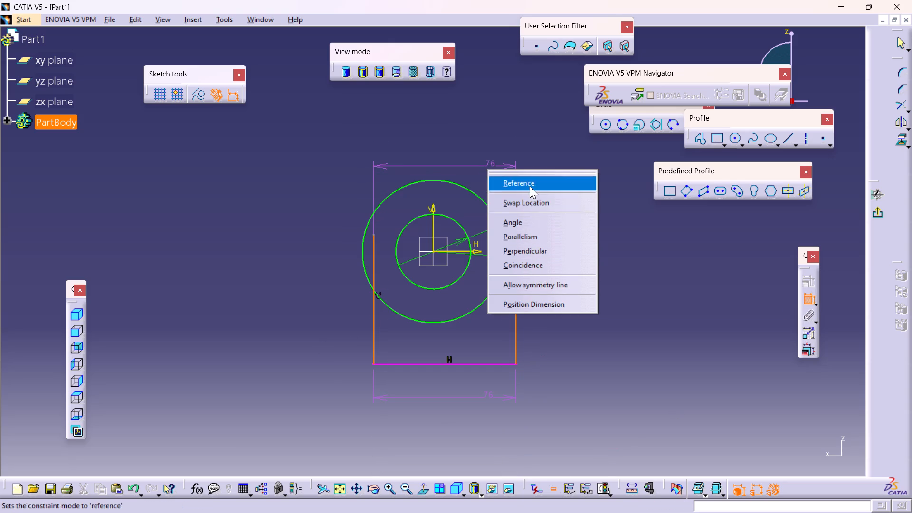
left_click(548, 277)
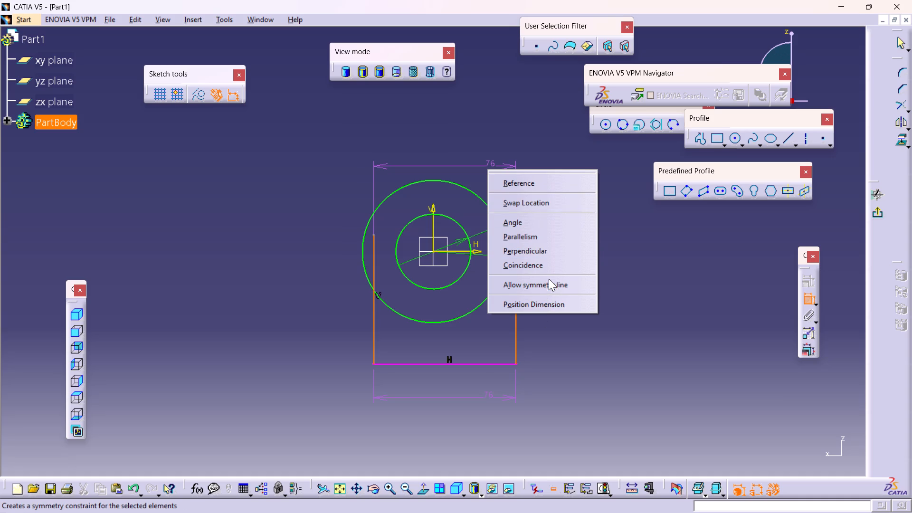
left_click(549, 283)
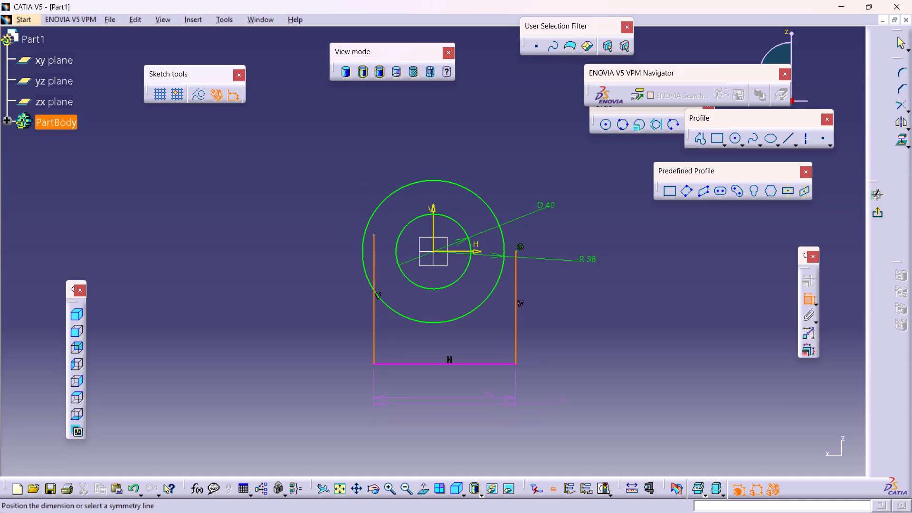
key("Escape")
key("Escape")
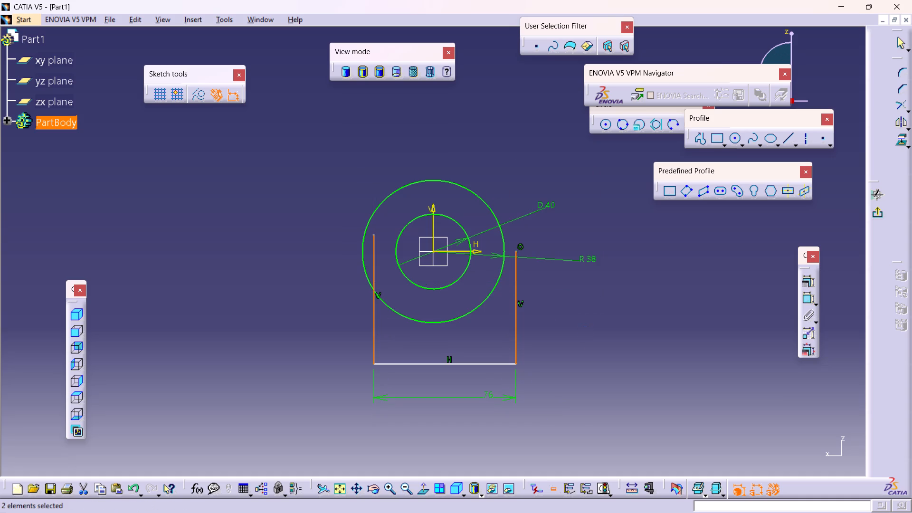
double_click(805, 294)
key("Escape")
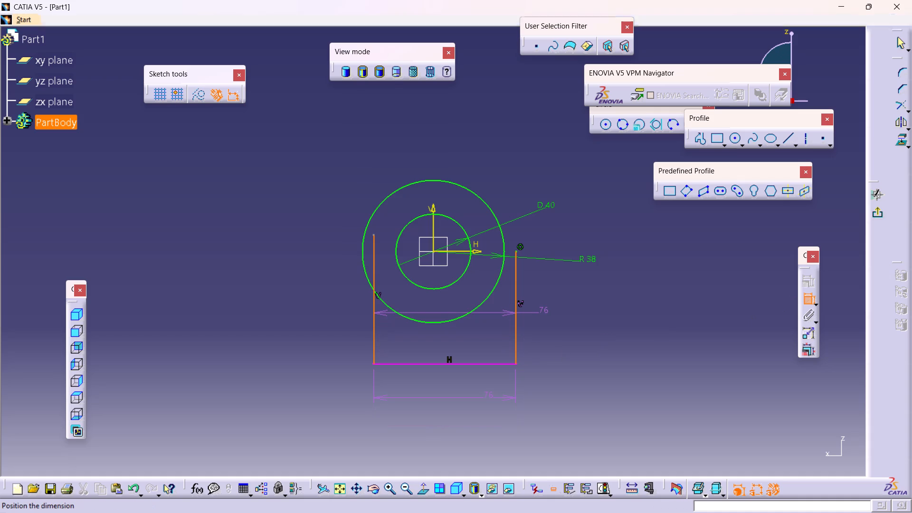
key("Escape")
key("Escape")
Dimension the profile's right vertical side and set its length to 56 mm.
double_click(806, 299)
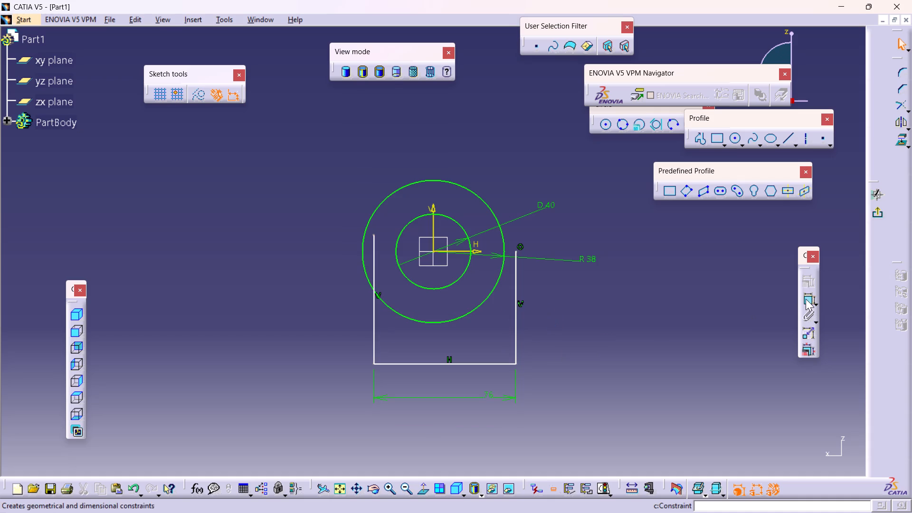
left_click(517, 317)
left_click(577, 336)
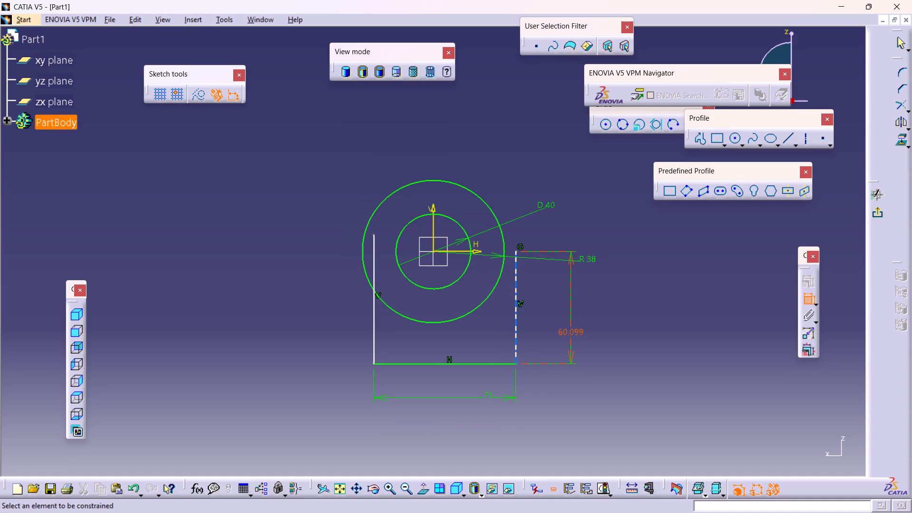
double_click(579, 330)
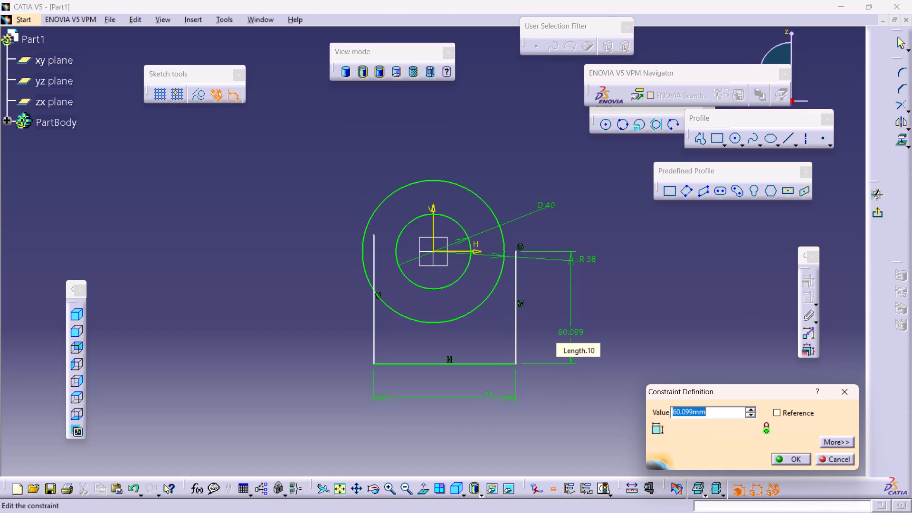
type("56")
key("Return")
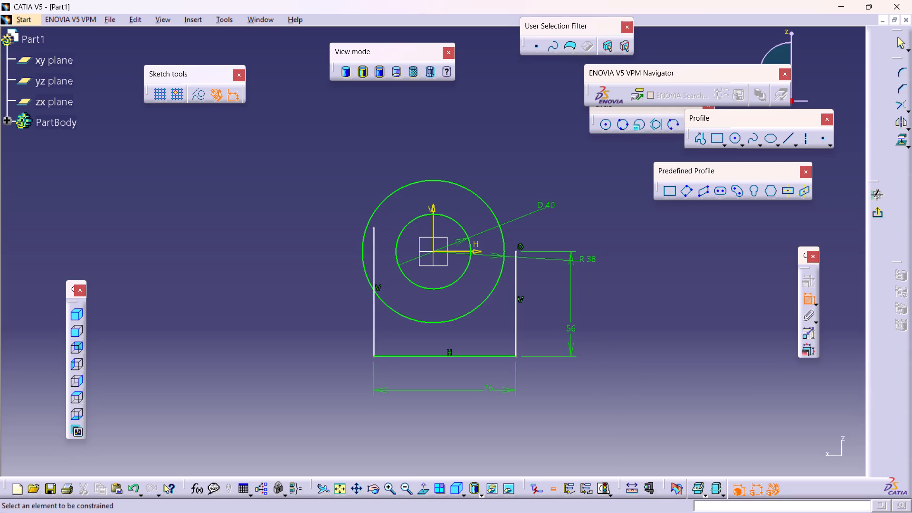
Dimension the profile's left vertical side and set its length to 56 mm.
left_click(372, 305)
left_click(294, 329)
triple_click(295, 325)
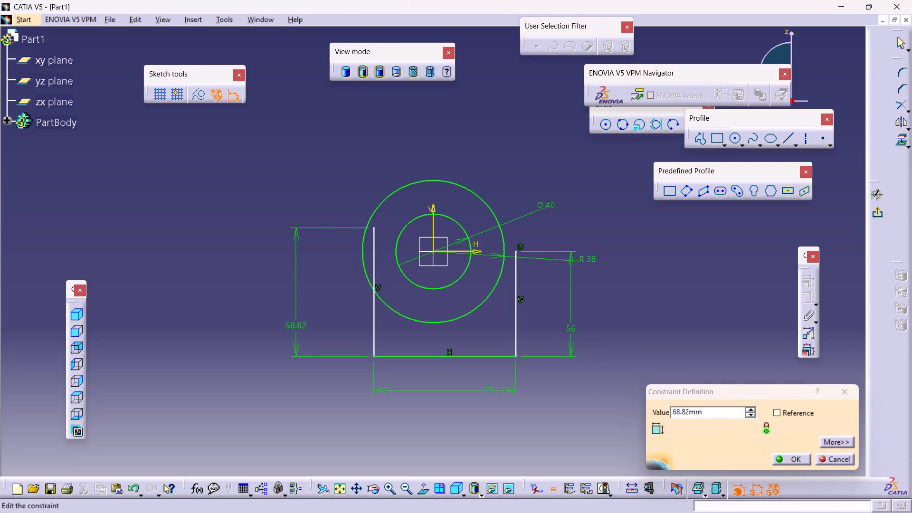
type("56")
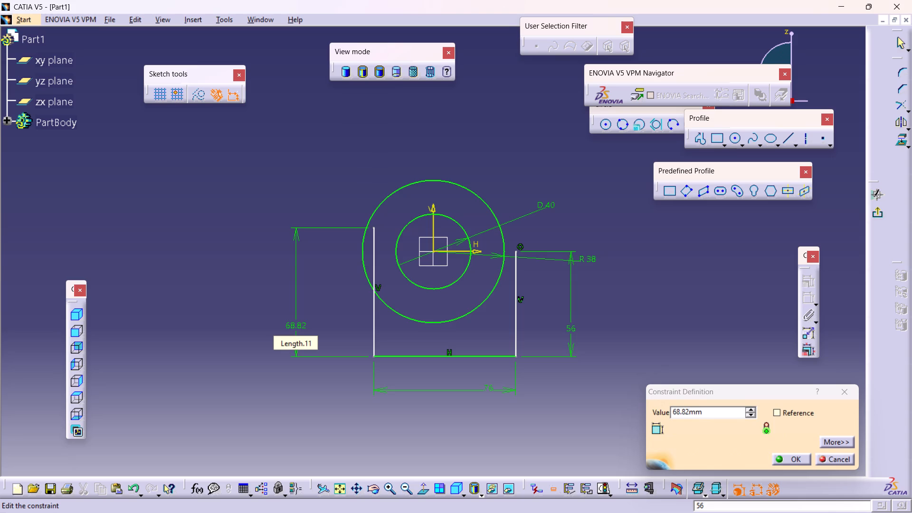
double_click(711, 408)
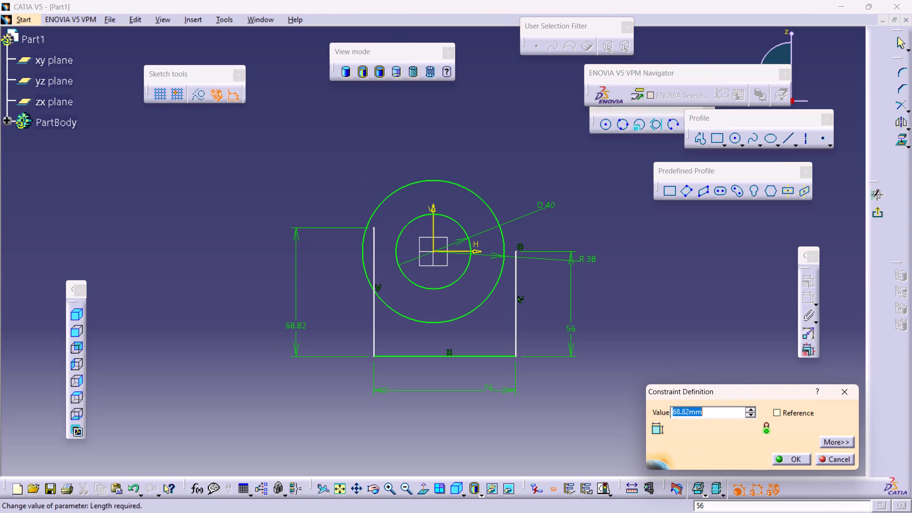
type("56")
key("Return")
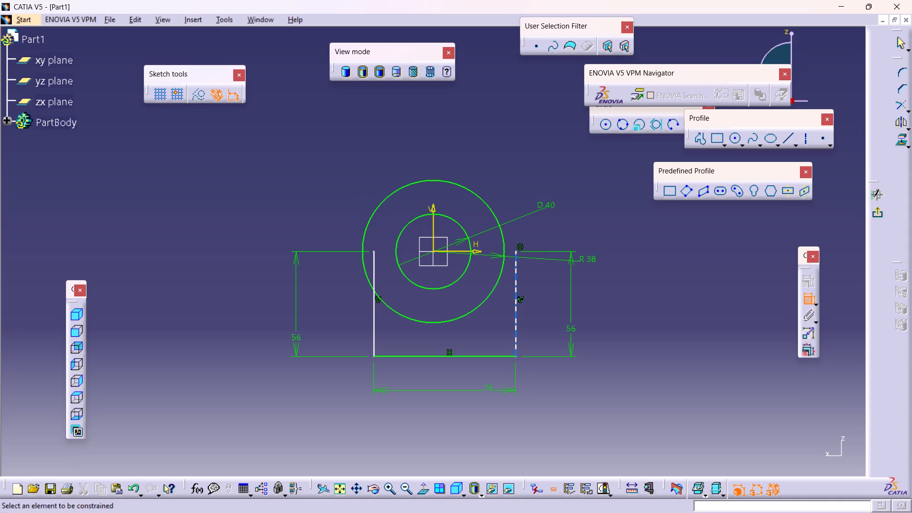
Add a coincidence constraint between the upper endpoint of the profile's right vertical side and the outer circle.
left_click(515, 251)
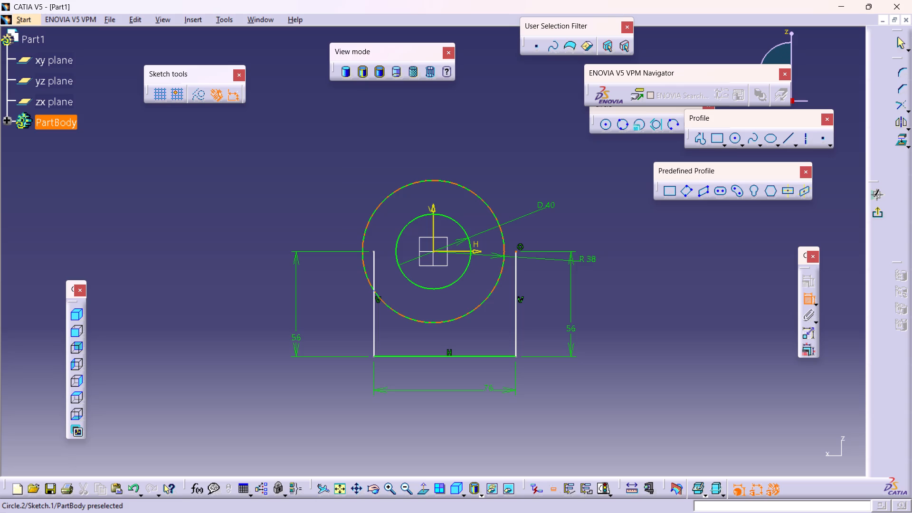
left_click(505, 244, "ctrl")
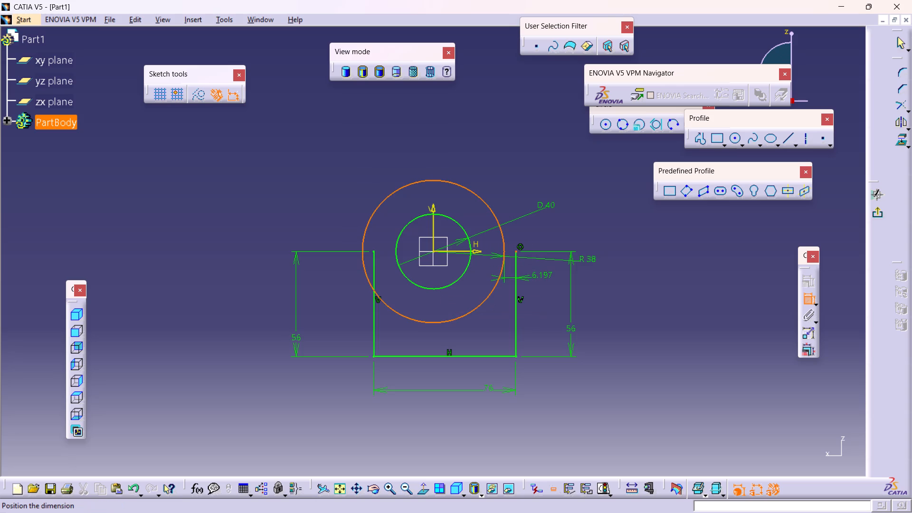
right_click(543, 279)
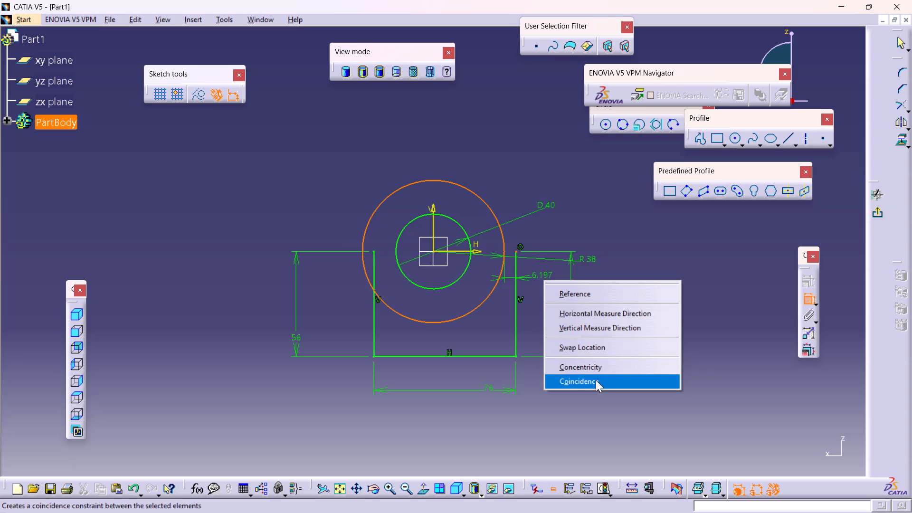
left_click(581, 385)
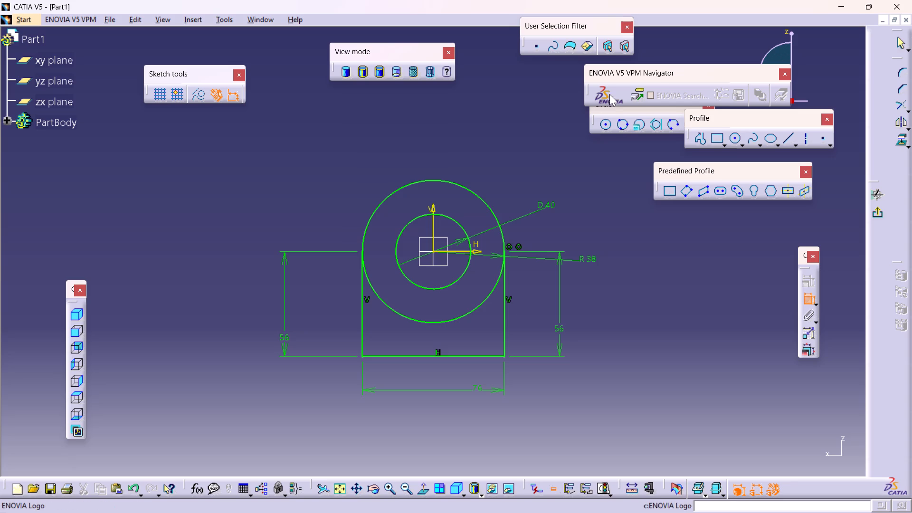
Dock the floating ENOVIA V5 VPM Navigator toolbar along the left edge of the workspace.
left_click_drag(586, 90, 532, 99)
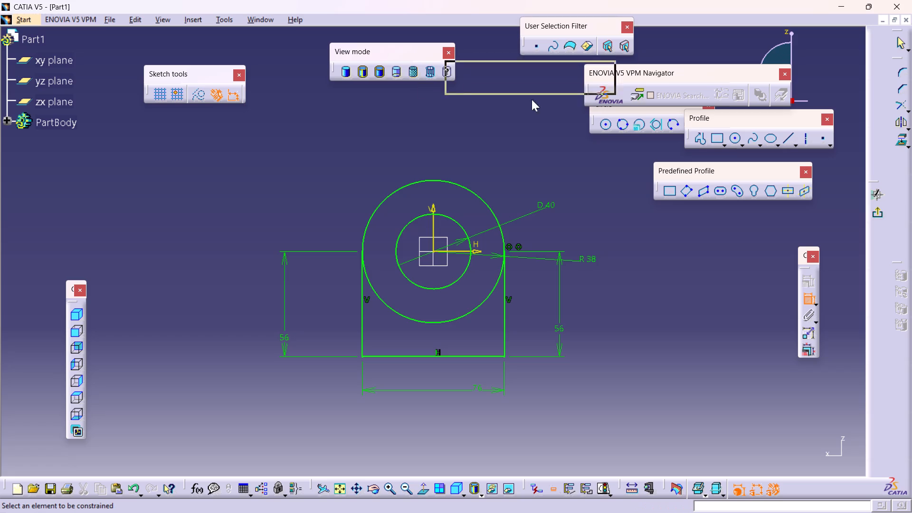
left_click_drag(532, 99, 0, 246)
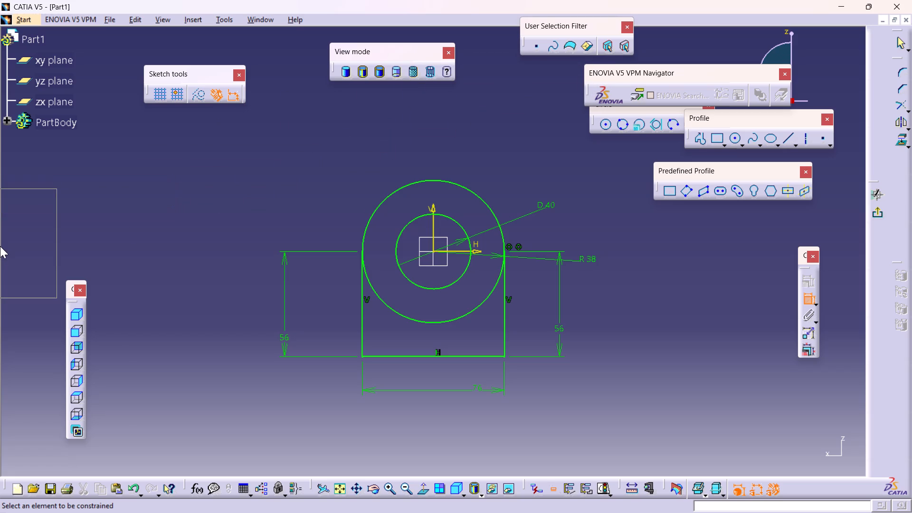
left_click_drag(0, 246, 0, 242)
left_click_drag(0, 242, 0, 230)
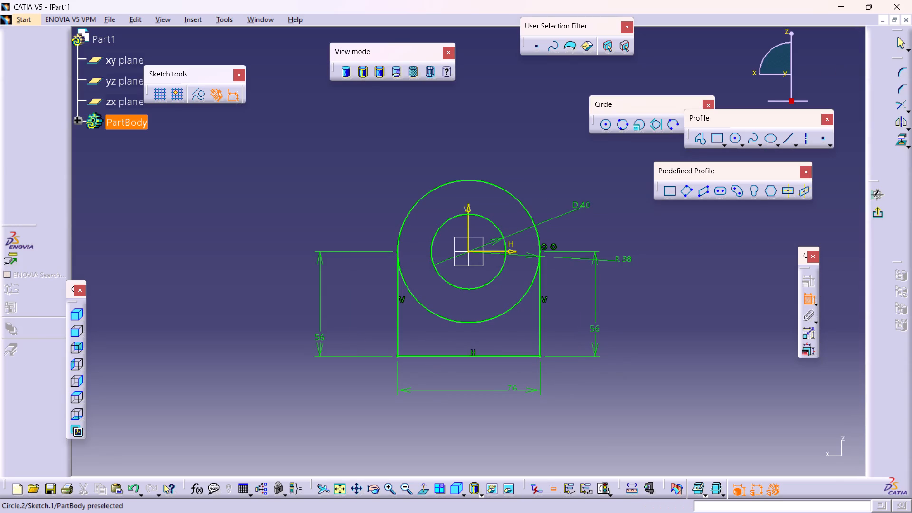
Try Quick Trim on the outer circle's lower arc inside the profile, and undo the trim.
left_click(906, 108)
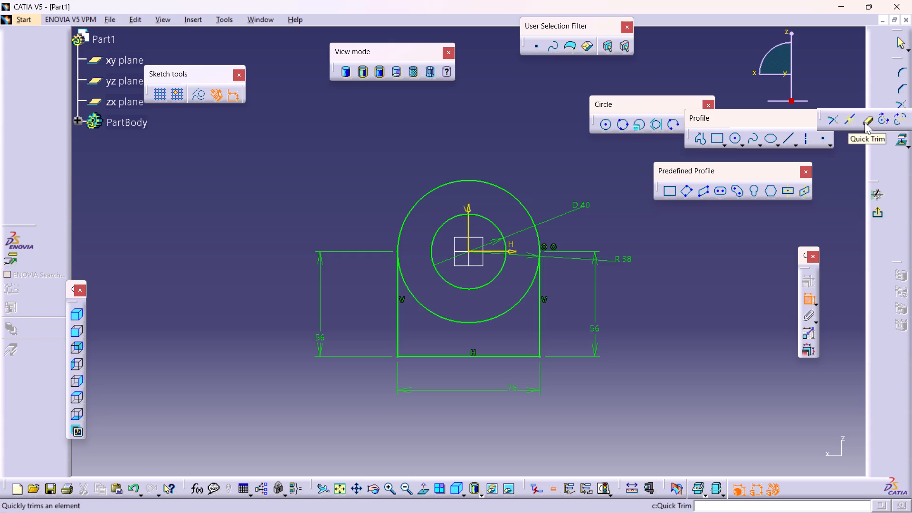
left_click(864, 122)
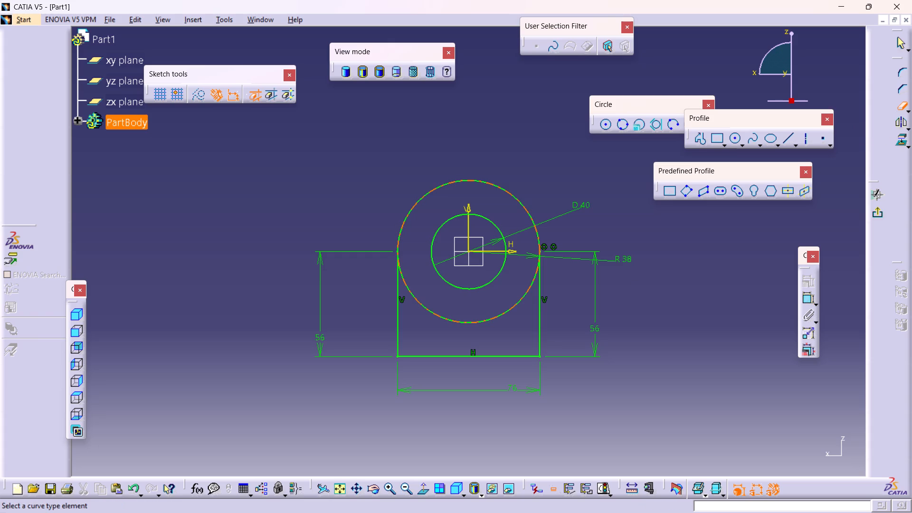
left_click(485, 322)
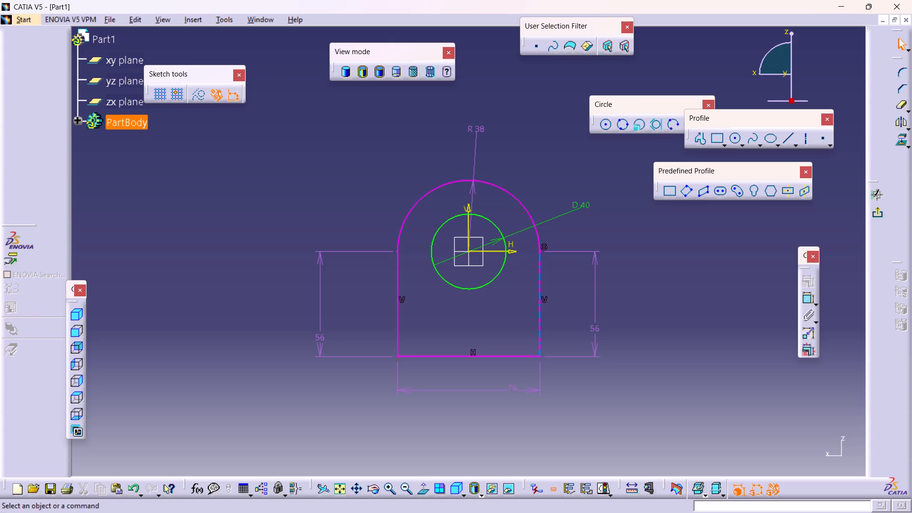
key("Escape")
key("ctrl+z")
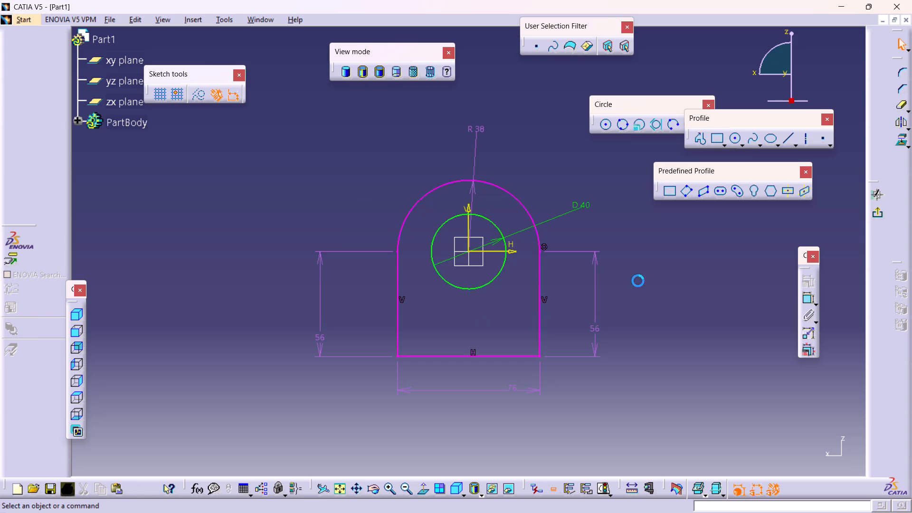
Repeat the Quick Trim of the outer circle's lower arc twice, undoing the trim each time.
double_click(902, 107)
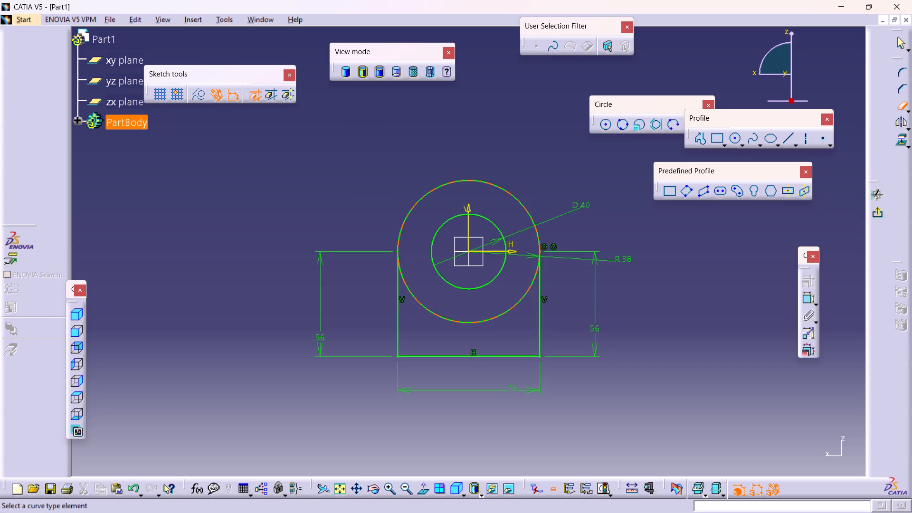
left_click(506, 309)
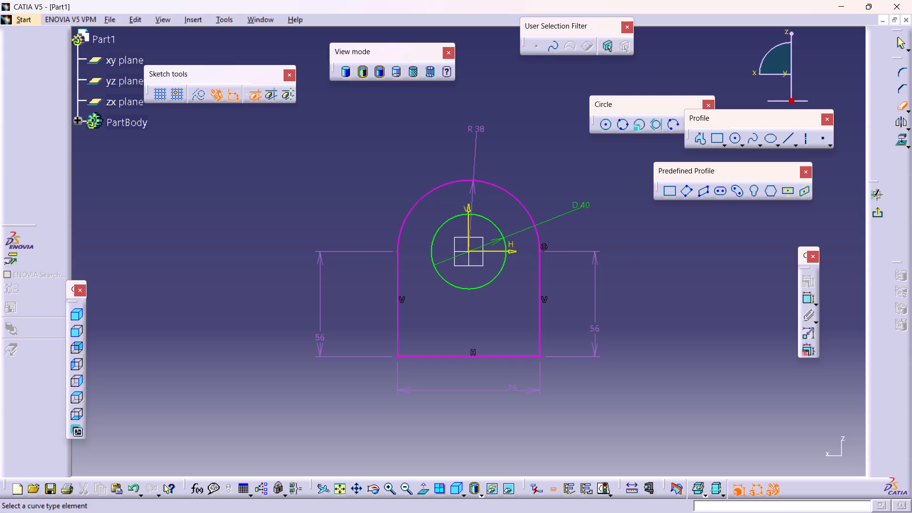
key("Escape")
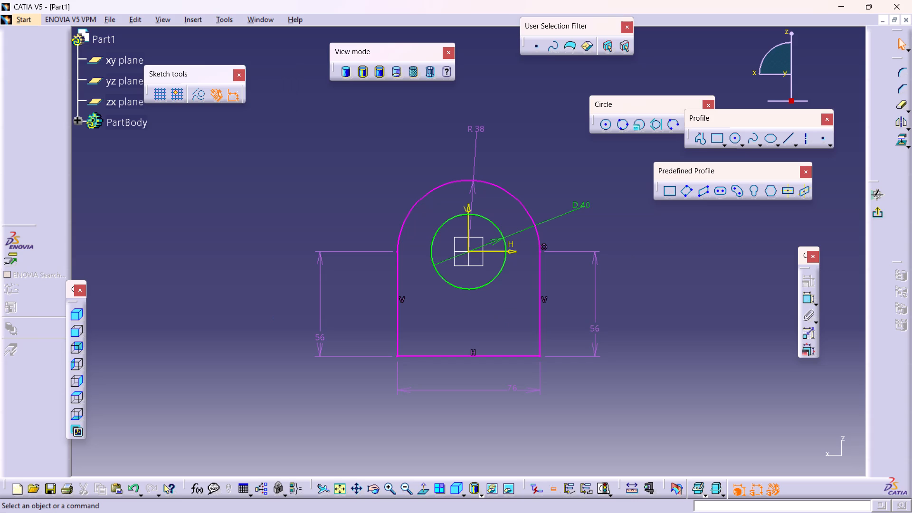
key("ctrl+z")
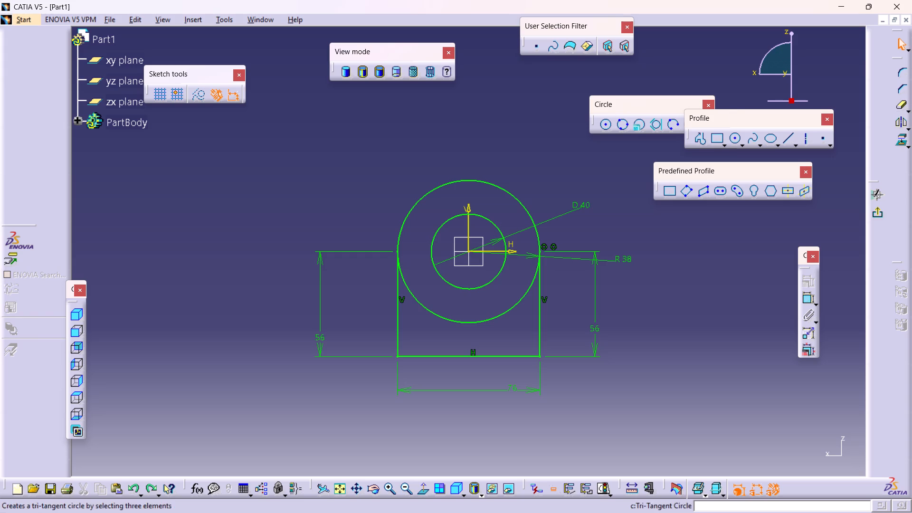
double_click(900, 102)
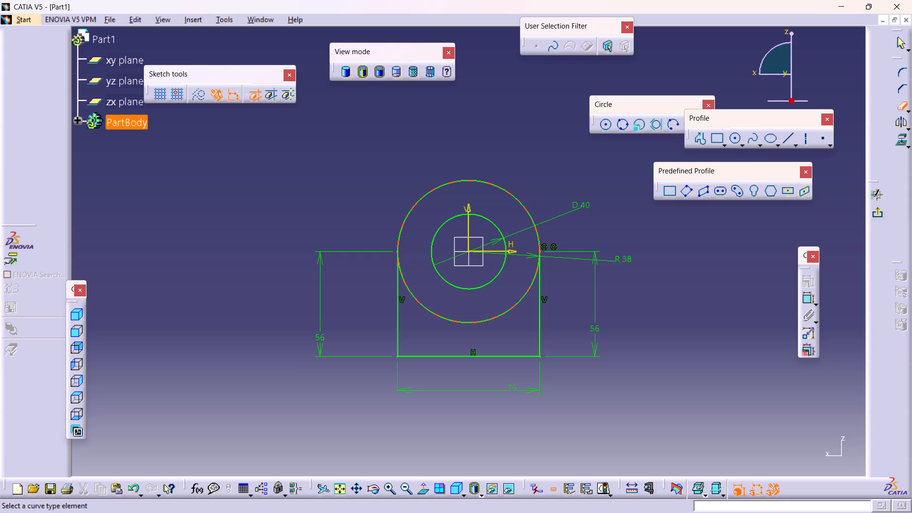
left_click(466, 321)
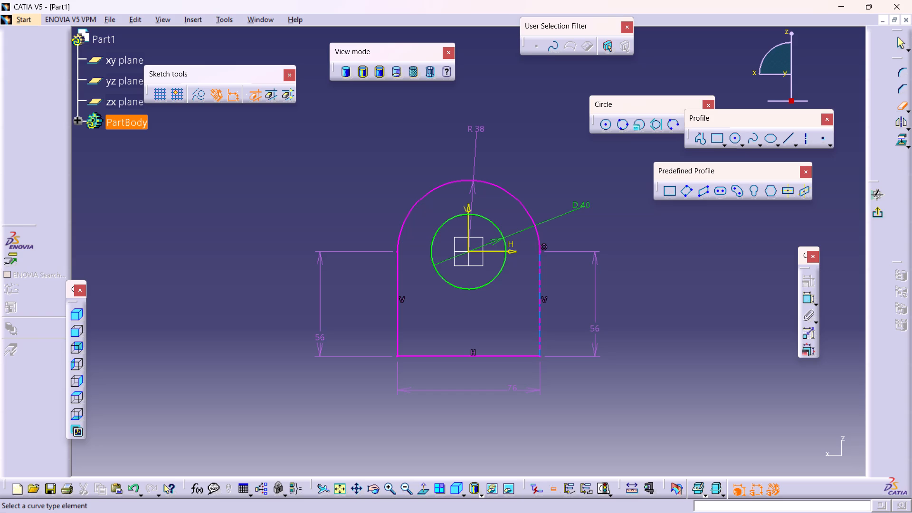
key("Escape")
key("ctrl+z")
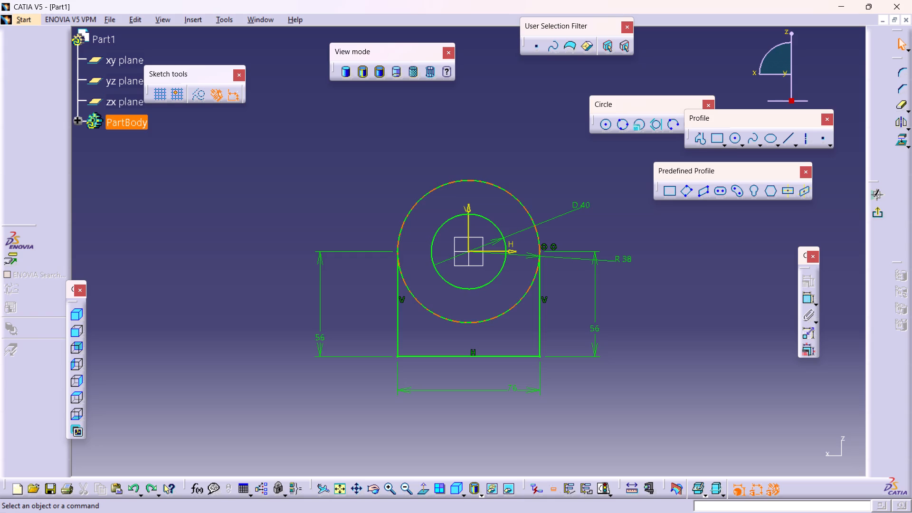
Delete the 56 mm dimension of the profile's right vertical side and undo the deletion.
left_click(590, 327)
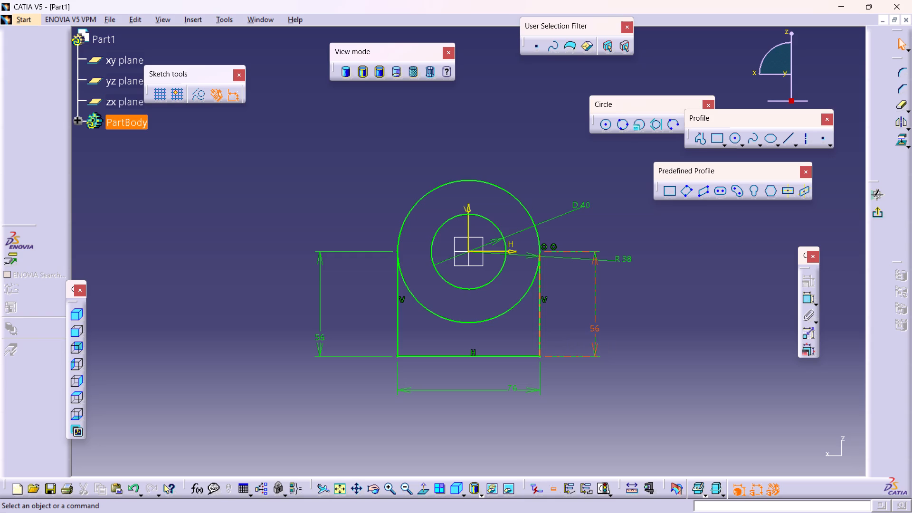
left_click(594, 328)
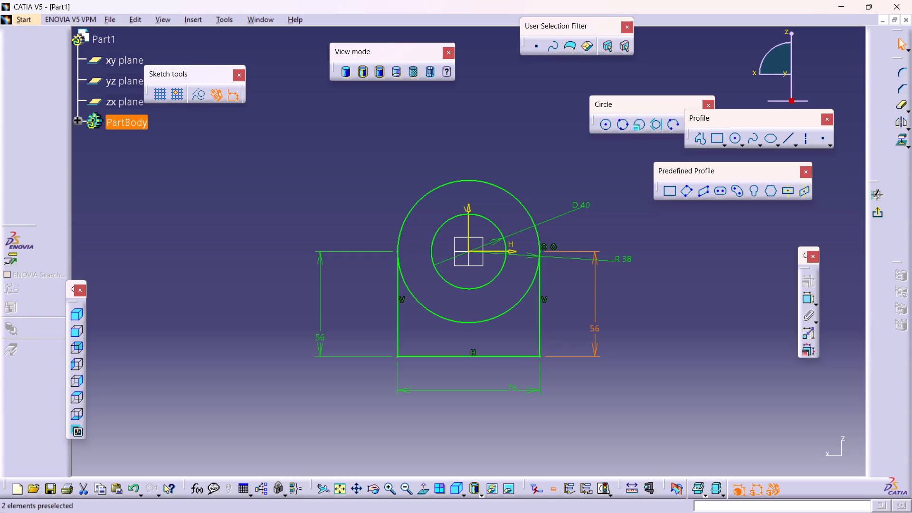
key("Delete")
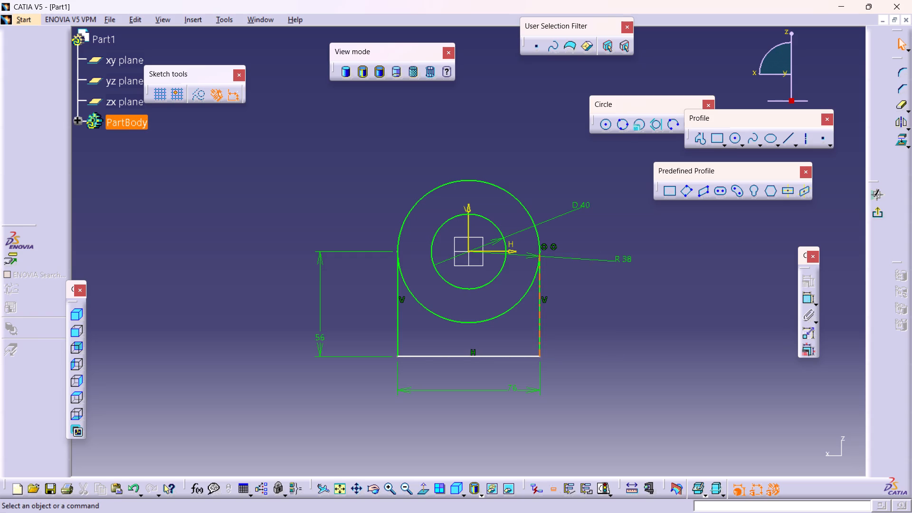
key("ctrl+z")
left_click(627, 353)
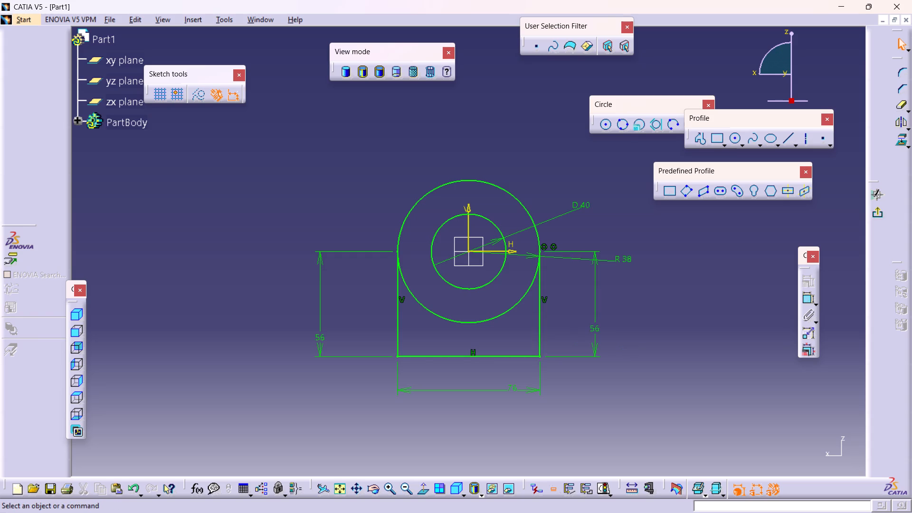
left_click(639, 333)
Quick Trim the outer circle's lower arc inside the profile, leaving the upper arc joined to the two vertical sides.
left_click(513, 308)
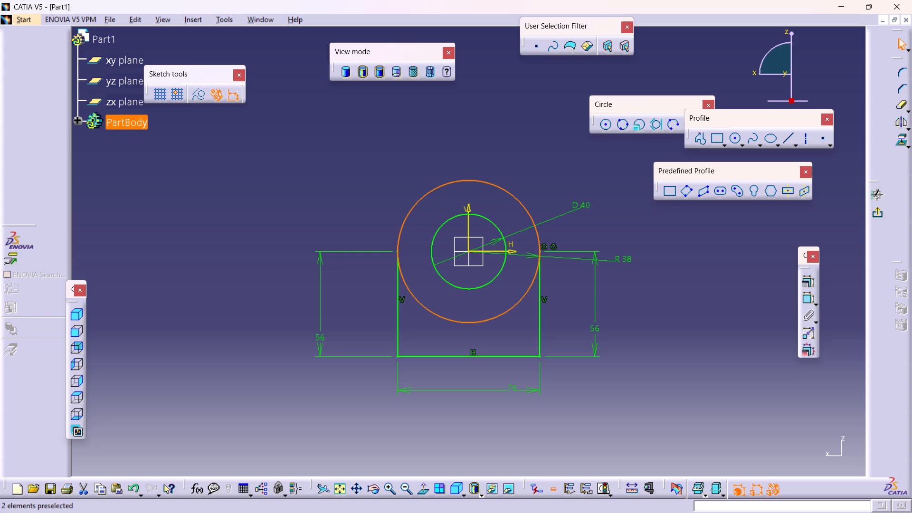
left_click(632, 294)
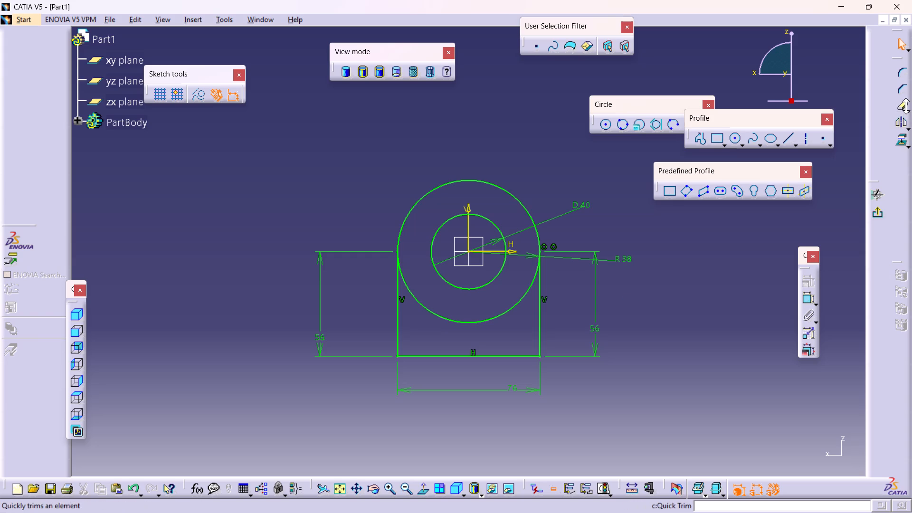
double_click(906, 106)
double_click(872, 119)
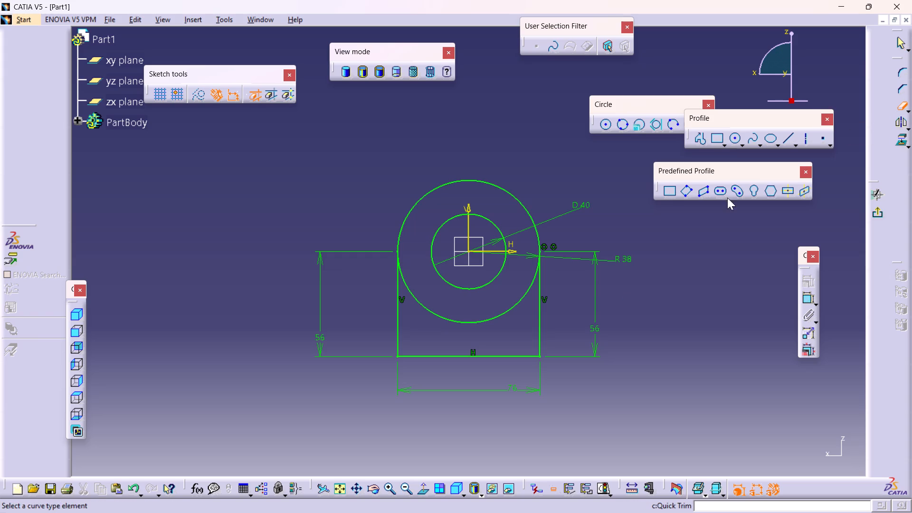
left_click(509, 309)
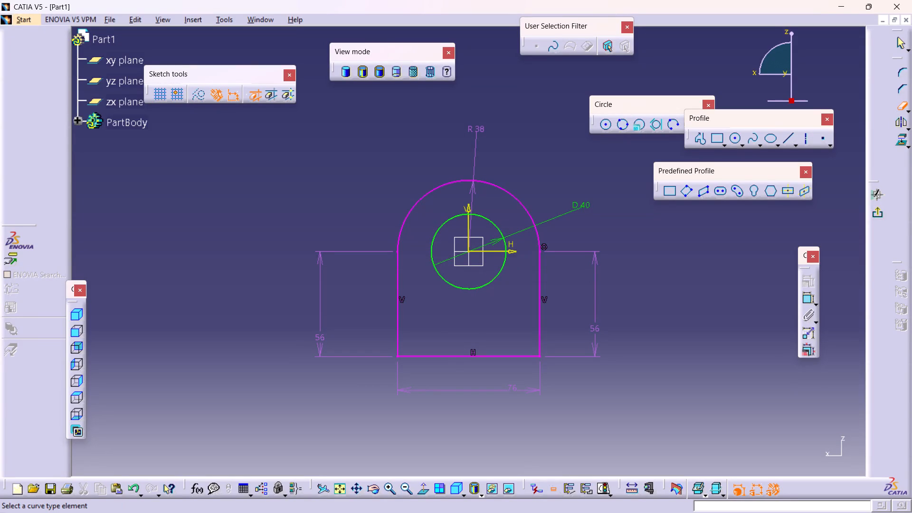
Open the radius dimension of the profile's top arc and close it without changes.
left_click(477, 123)
left_click(481, 126)
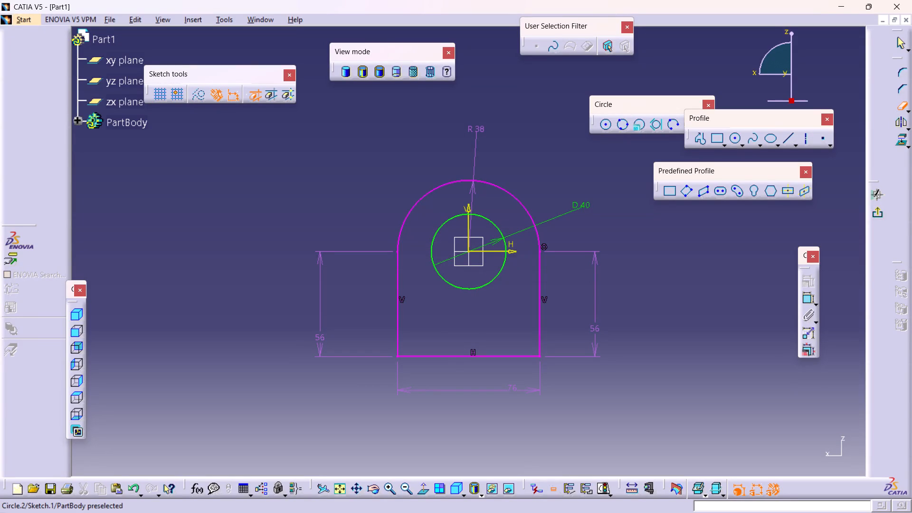
left_click(482, 126)
left_click(502, 157)
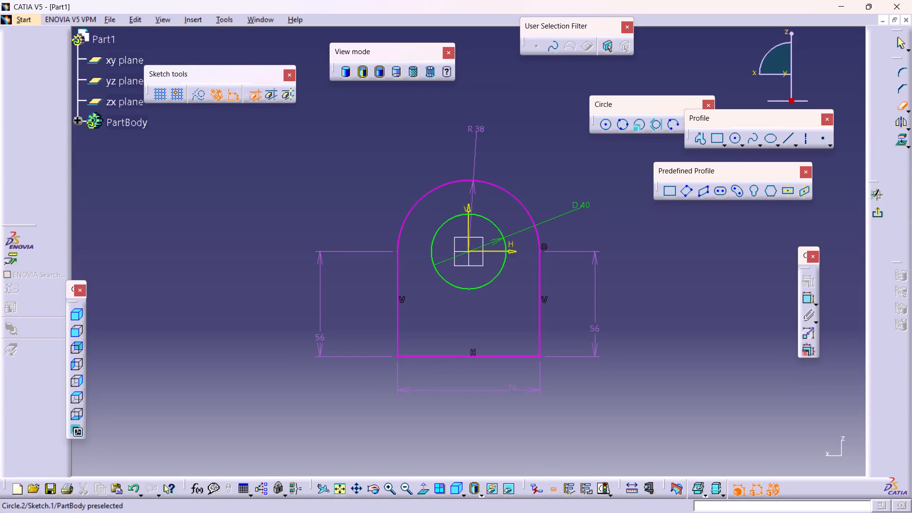
left_click(480, 121)
double_click(480, 129)
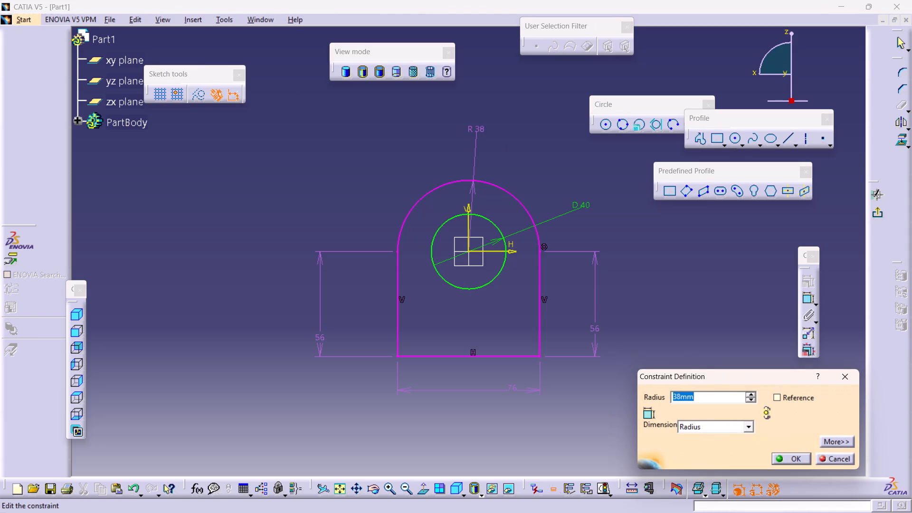
left_click(848, 374)
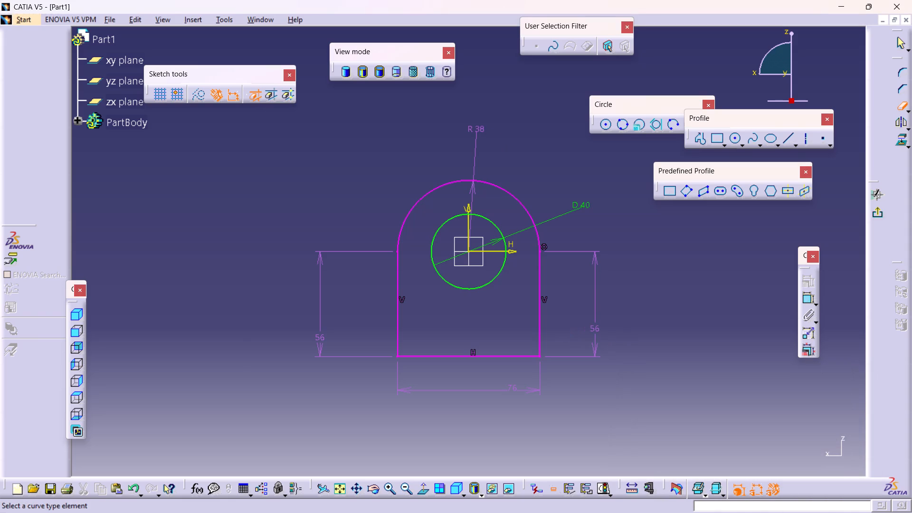
Open the length dimension of the profile's right vertical side and close it without changes.
left_click(597, 326)
left_click(586, 330)
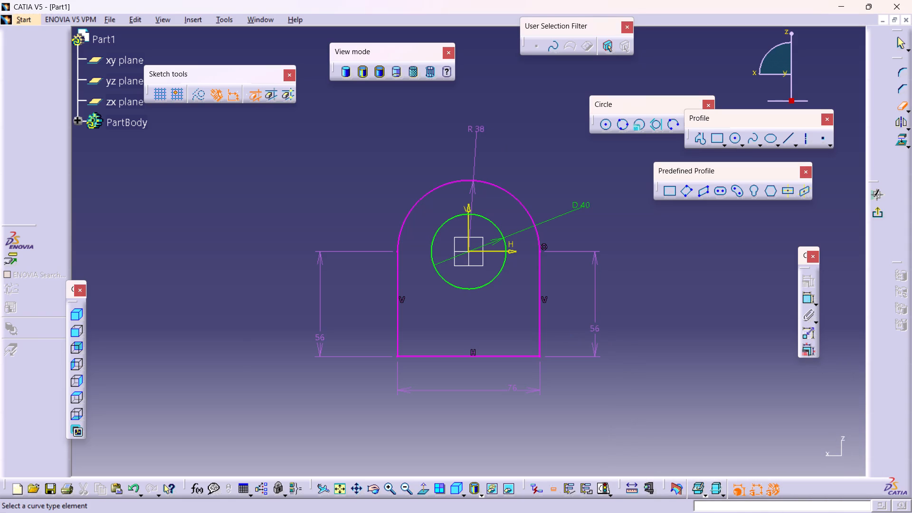
left_click(590, 332)
double_click(594, 321)
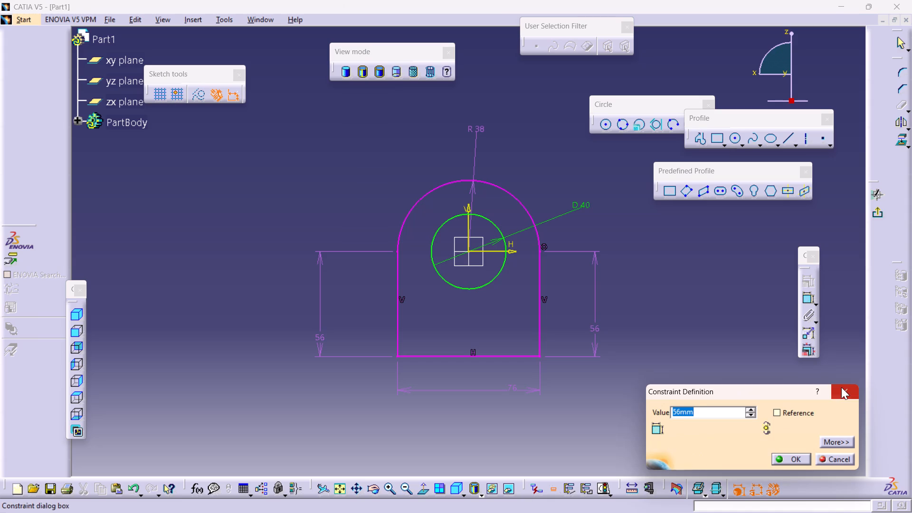
left_click(841, 387)
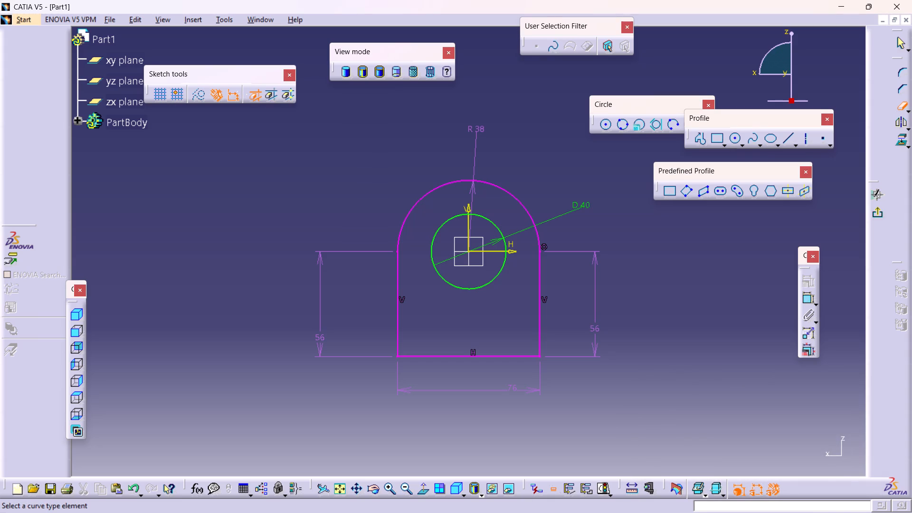
left_click(684, 273)
Leave Quick Trim and delete the 56 mm dimension of the profile's right vertical side.
key("Escape")
key("Escape")
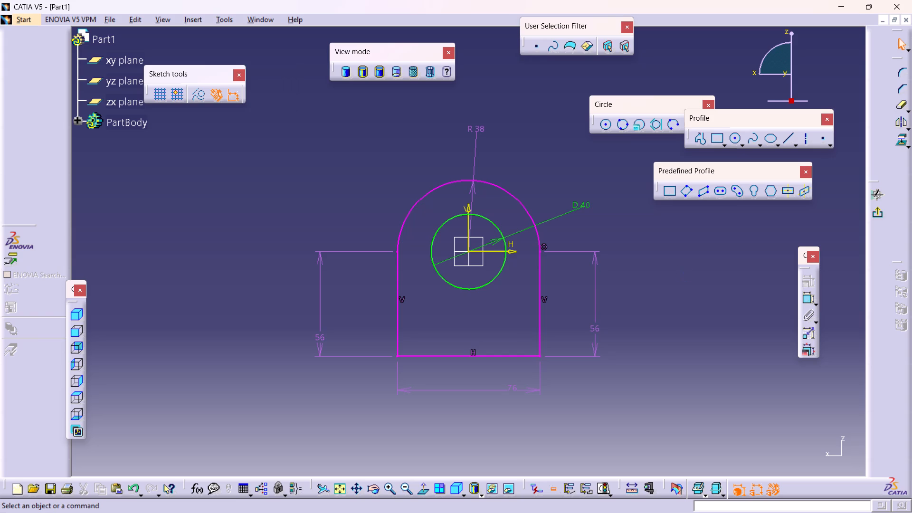
left_click(594, 332)
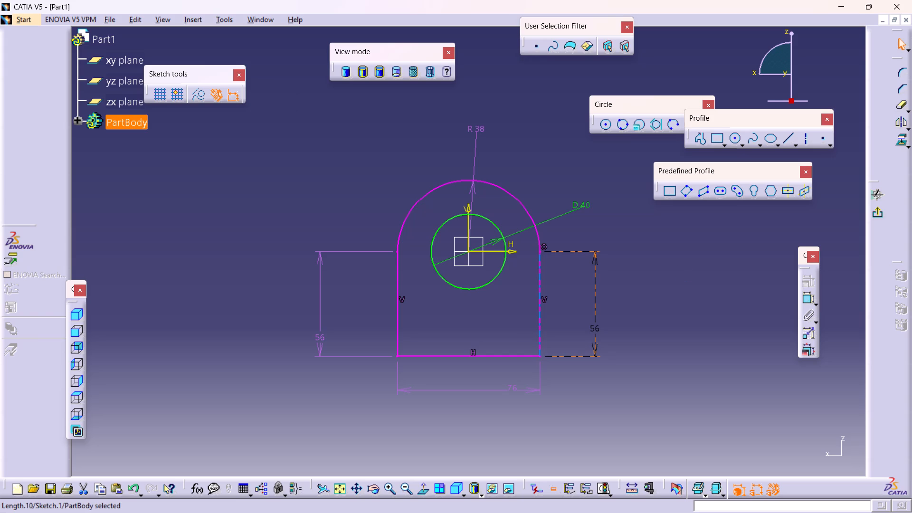
key("Delete")
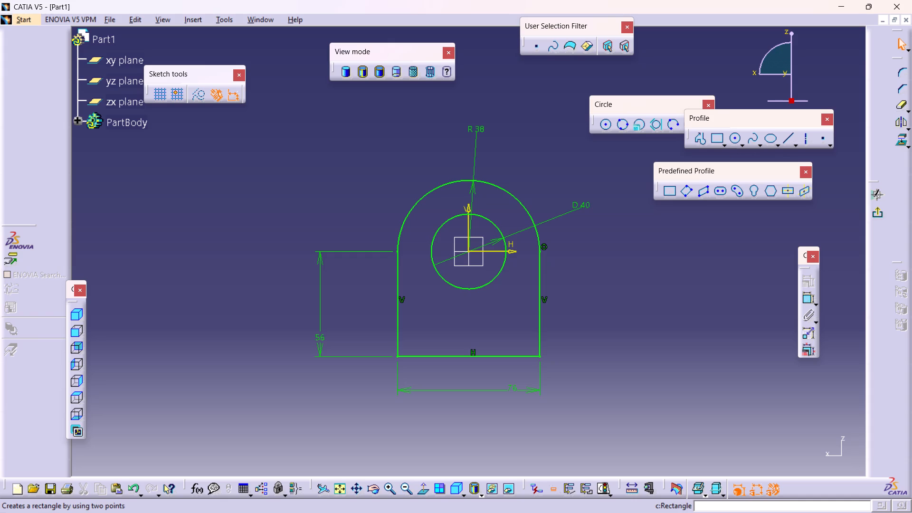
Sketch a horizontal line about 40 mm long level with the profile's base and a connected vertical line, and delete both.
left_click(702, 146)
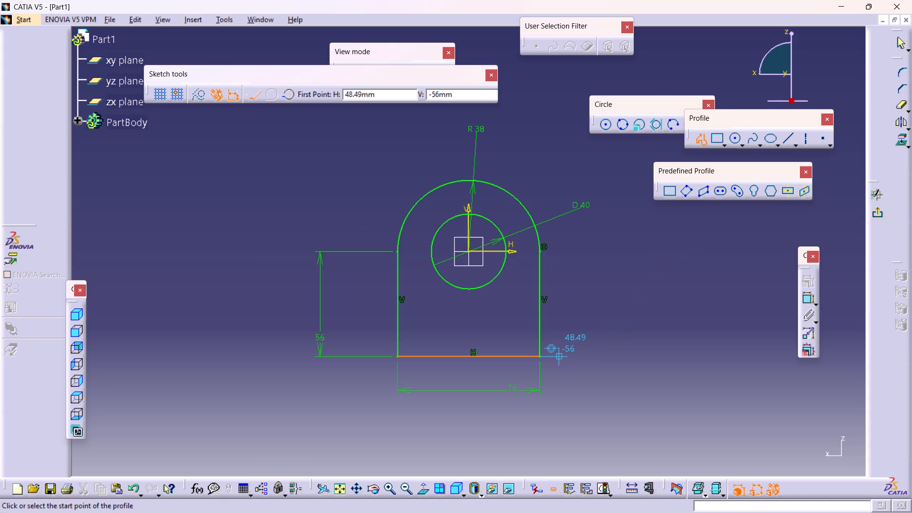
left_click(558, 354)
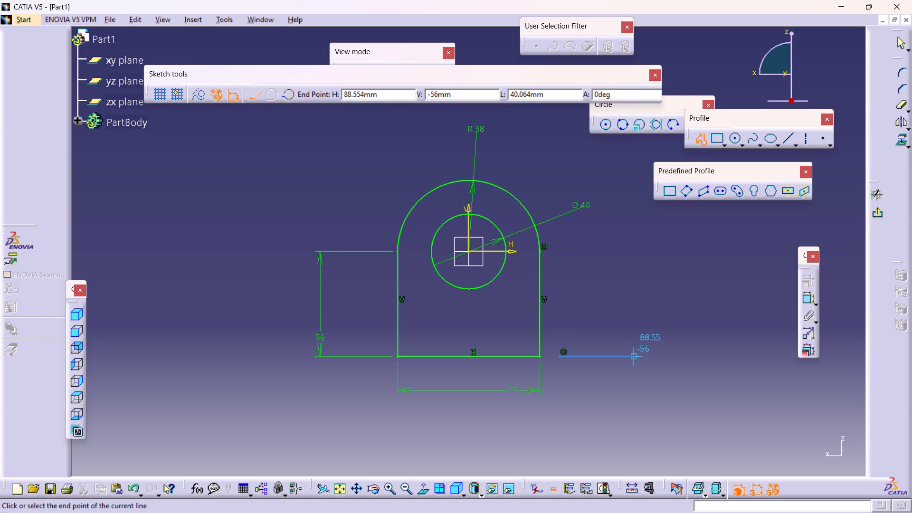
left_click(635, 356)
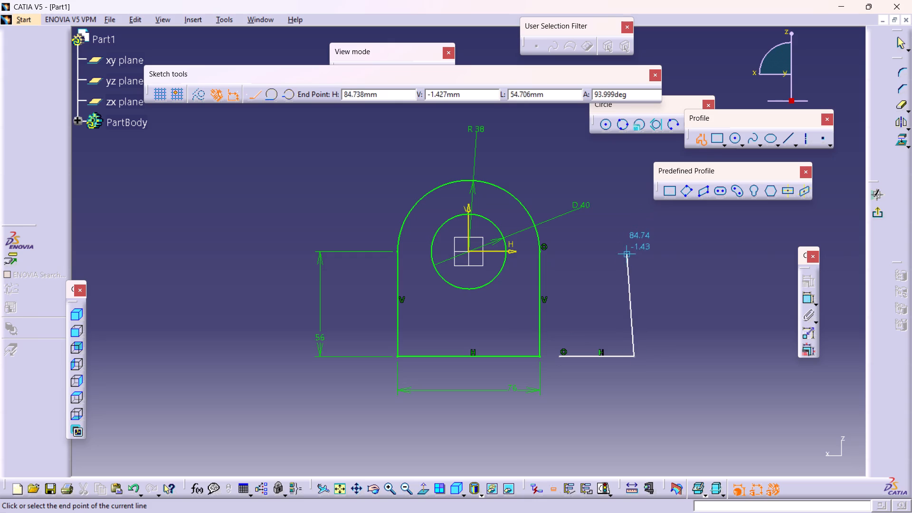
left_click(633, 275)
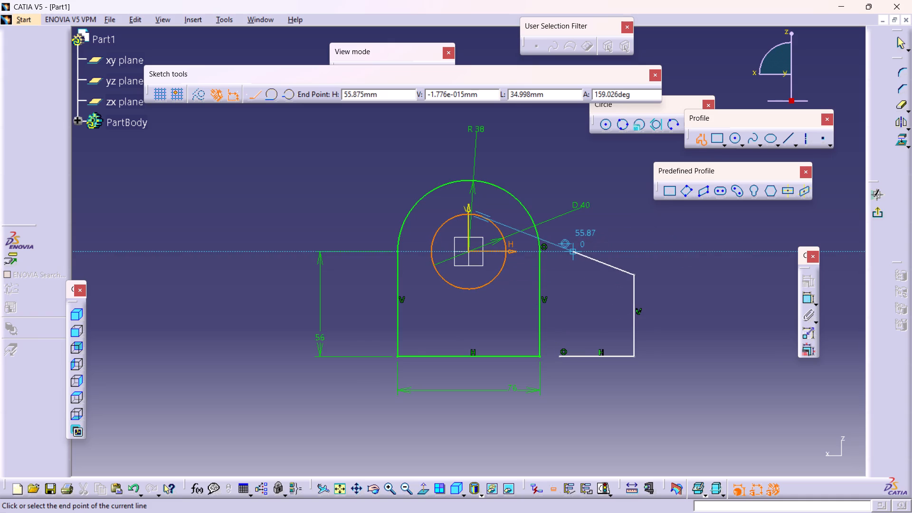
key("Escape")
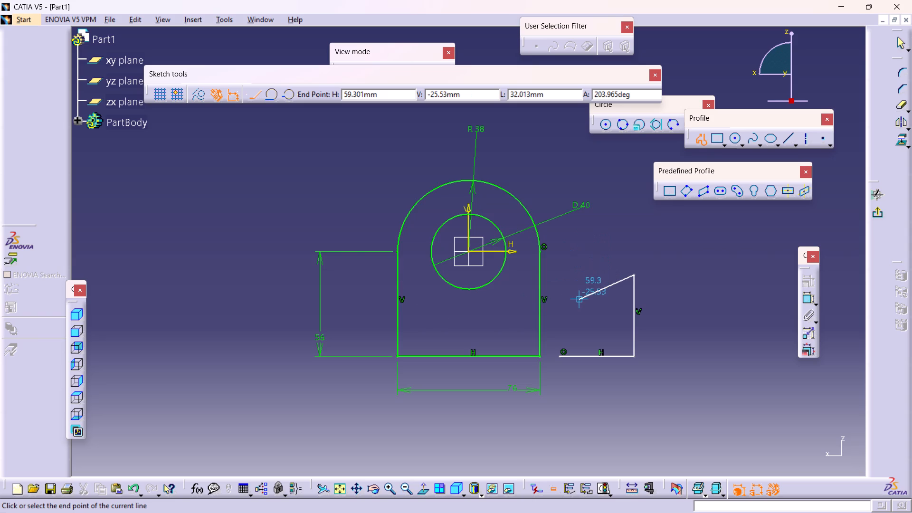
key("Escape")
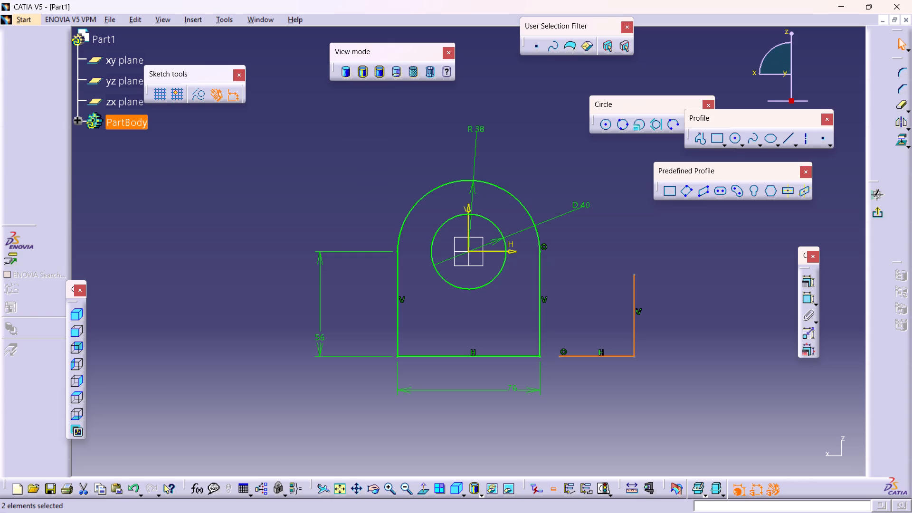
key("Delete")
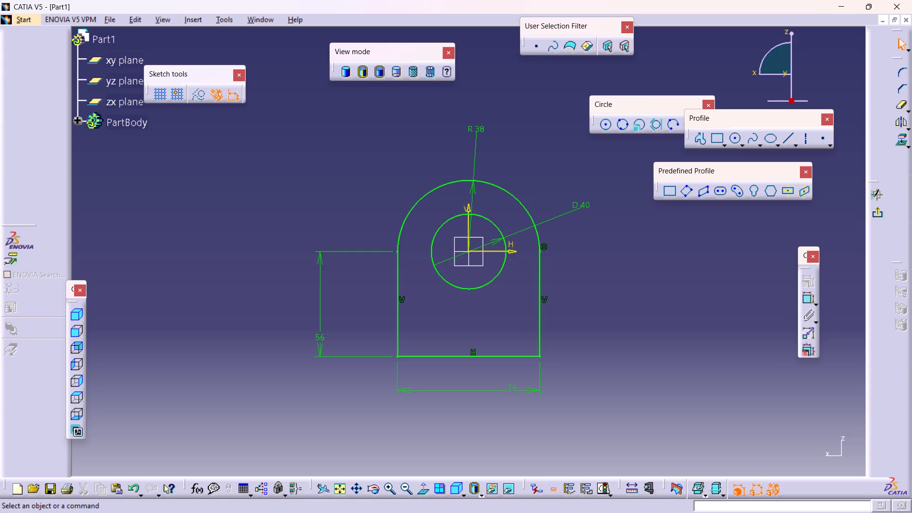
Exit the sketch to the 3D part view.
left_click(874, 214)
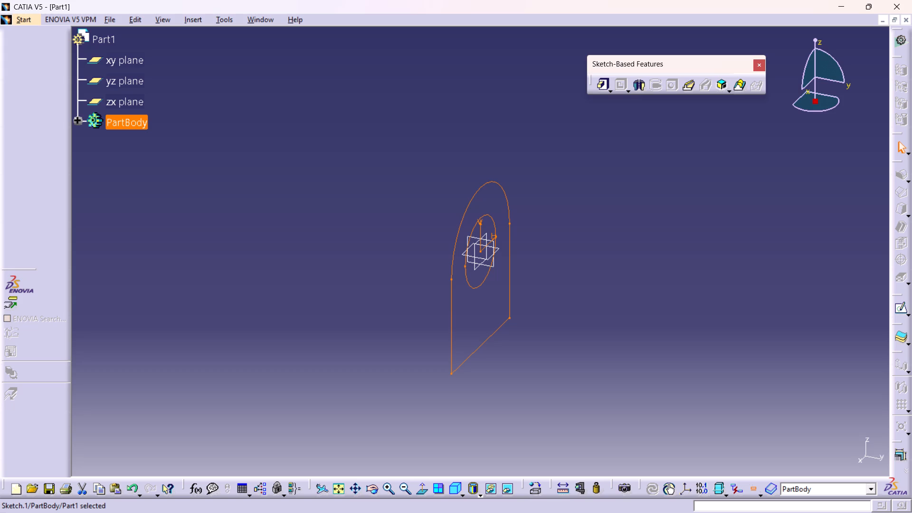
Reopen the sketch and open the 56 mm dimension of the profile's left vertical side for editing.
double_click(899, 309)
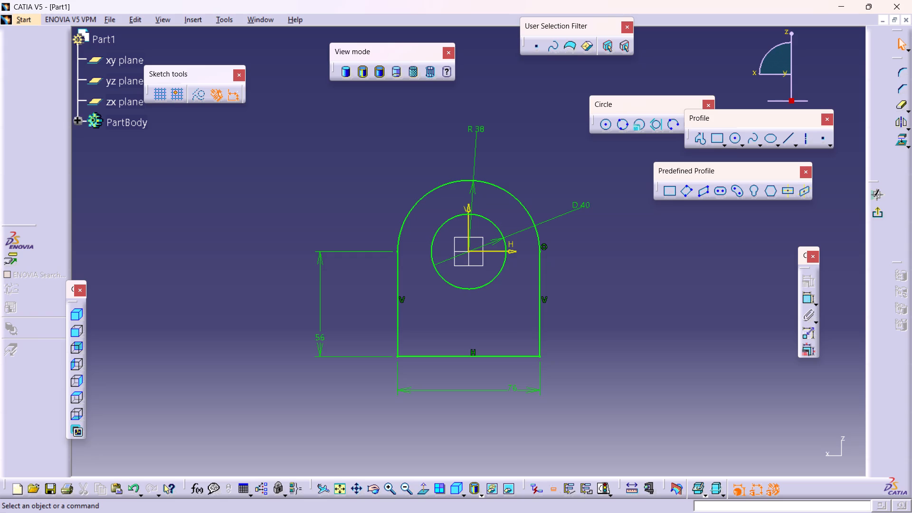
double_click(315, 338)
double_click(321, 339)
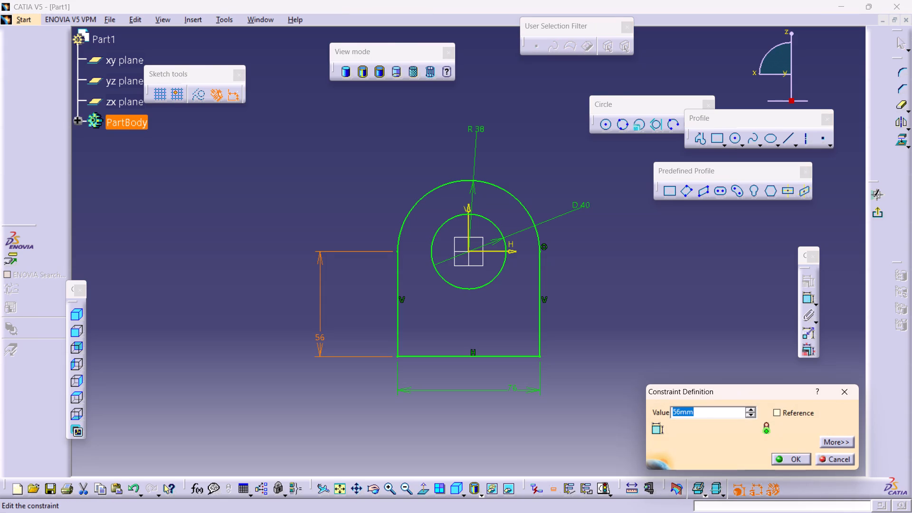
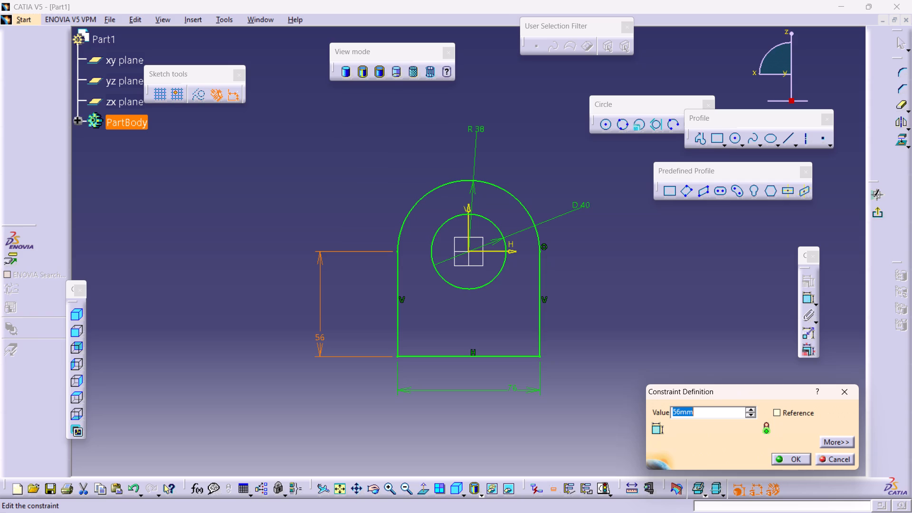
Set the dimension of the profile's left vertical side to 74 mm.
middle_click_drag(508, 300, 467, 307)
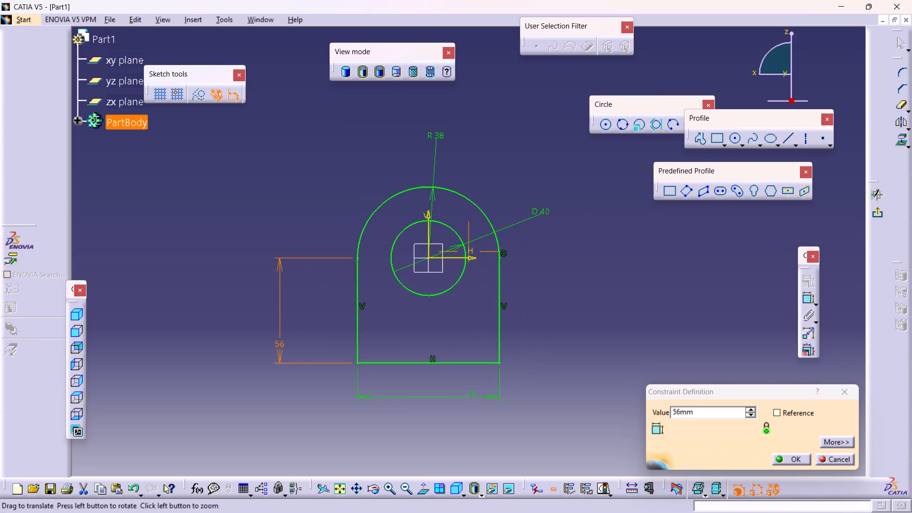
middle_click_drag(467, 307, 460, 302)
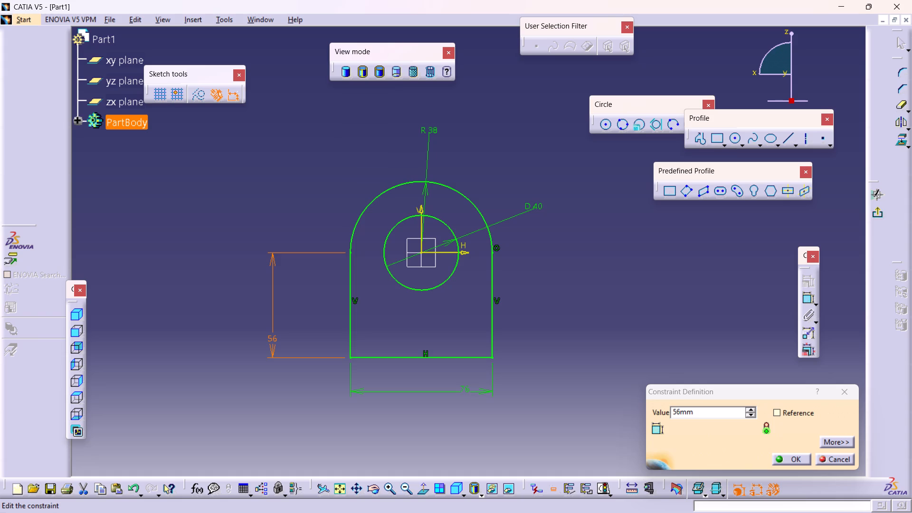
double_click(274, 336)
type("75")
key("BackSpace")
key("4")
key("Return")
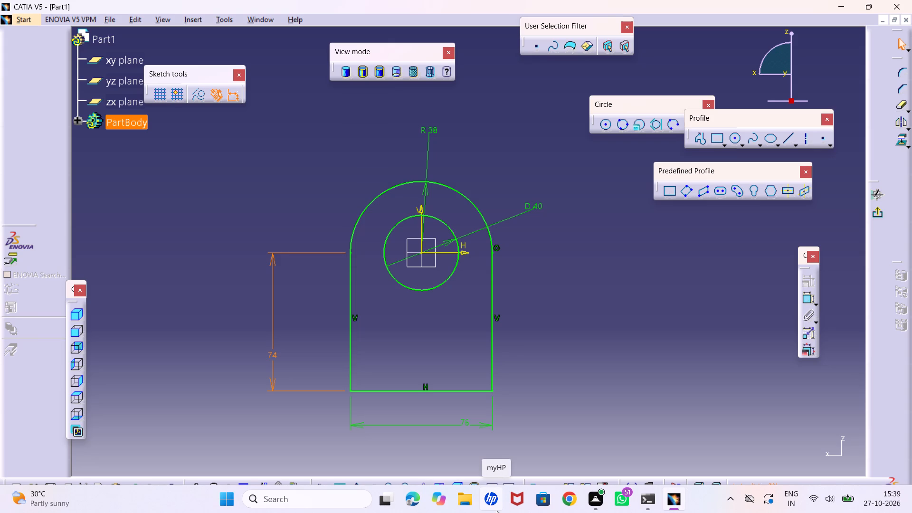
Set the dimension of the profile's left vertical side to 66 mm.
double_click(275, 353)
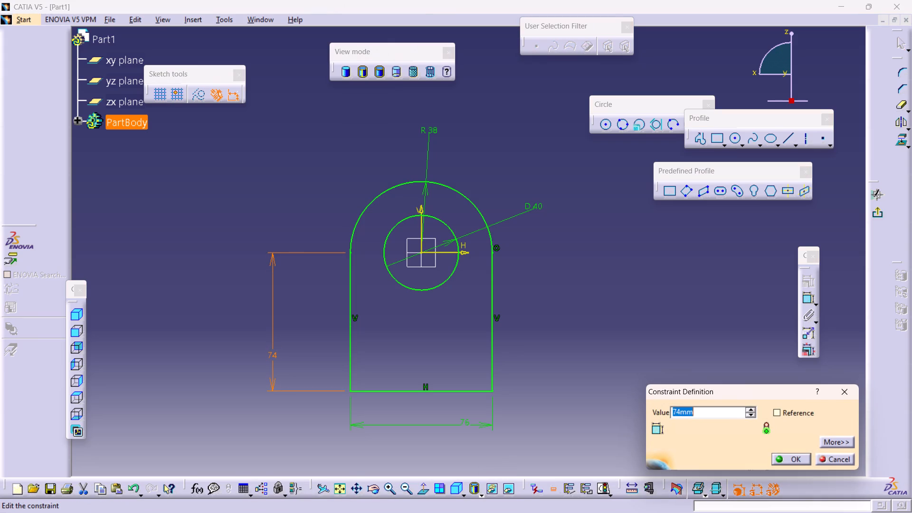
type("66")
key("Return")
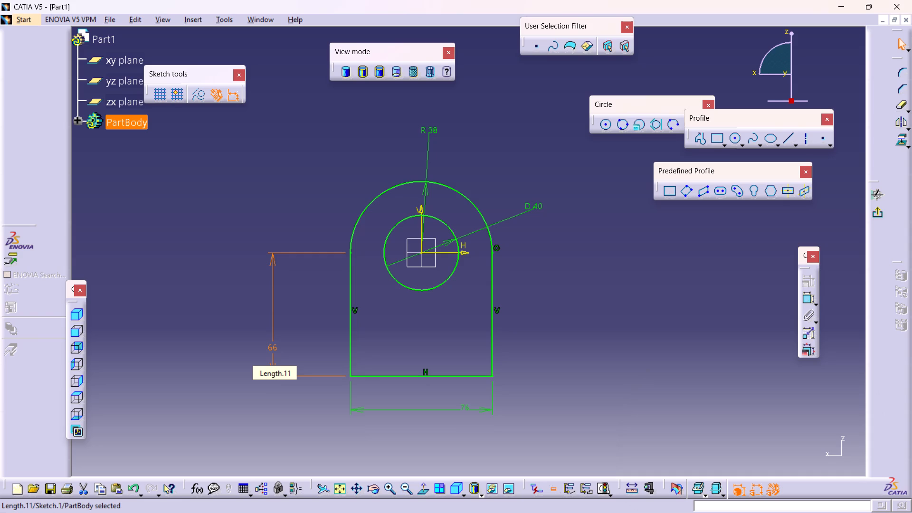
middle_click_drag(521, 317, 518, 285)
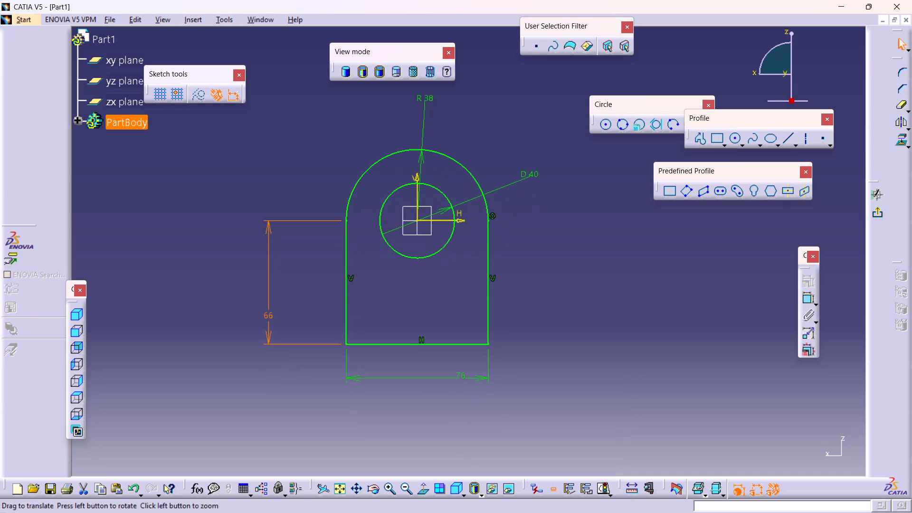
Exit the sketch and extrude the round-topped profile with its circular hole as a 32 mm pad.
left_click(880, 211)
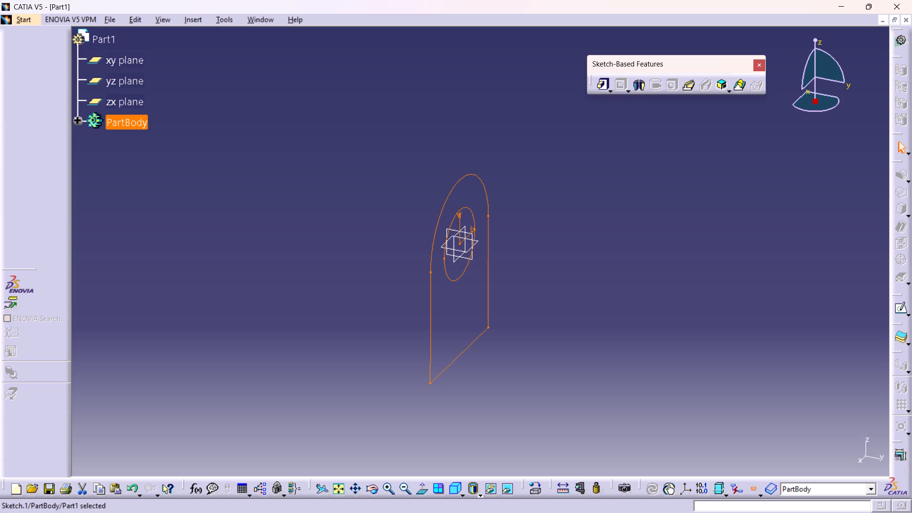
left_click(601, 85)
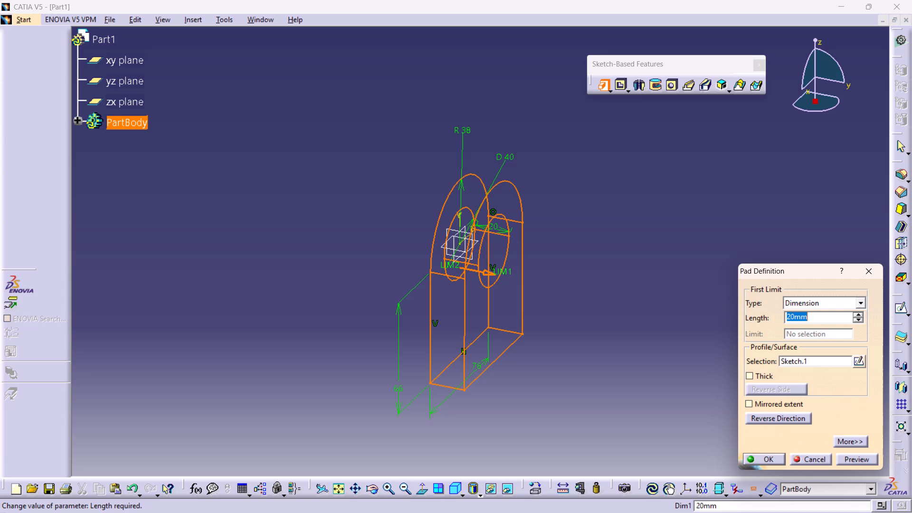
type("32")
key("Return")
left_click(638, 284)
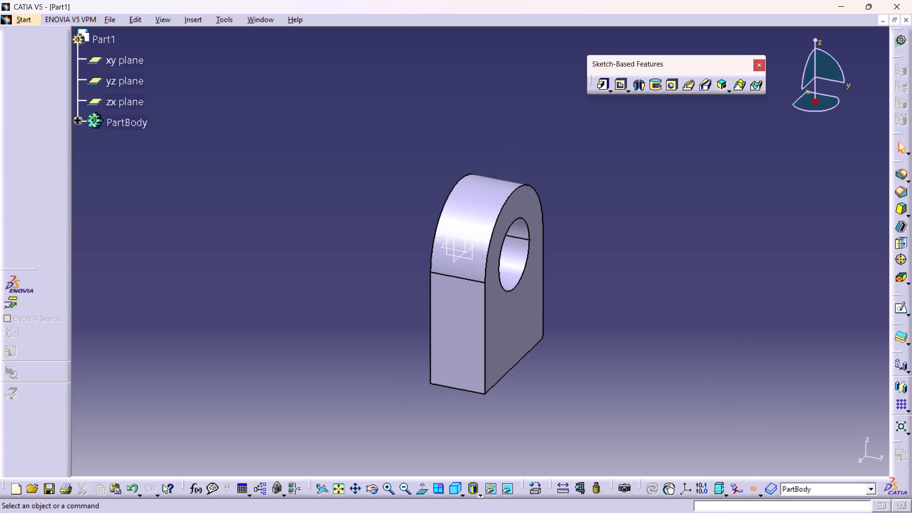
Open a new sketch on the zx plane.
left_click(77, 117)
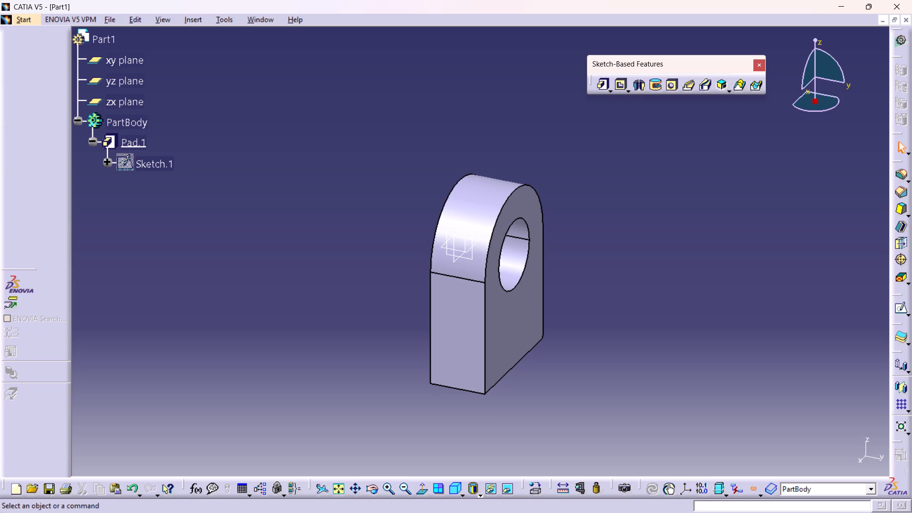
left_click(454, 261)
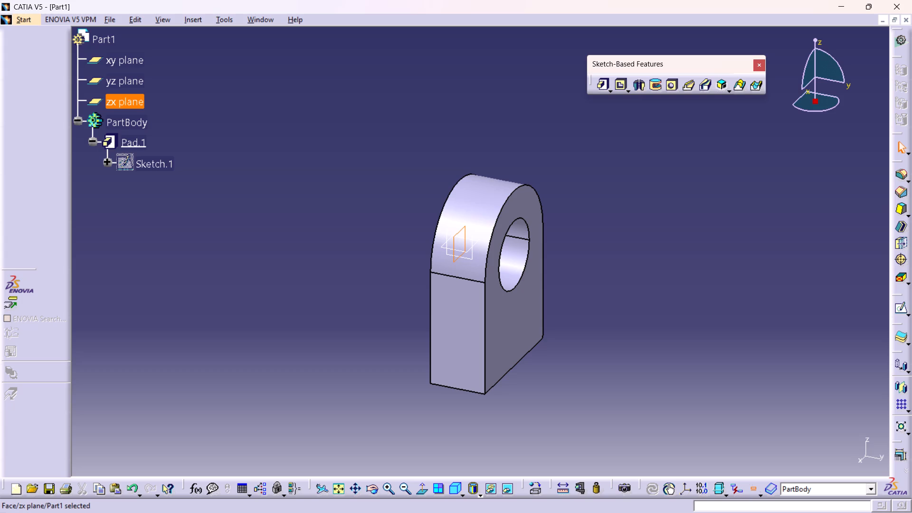
left_click(902, 313)
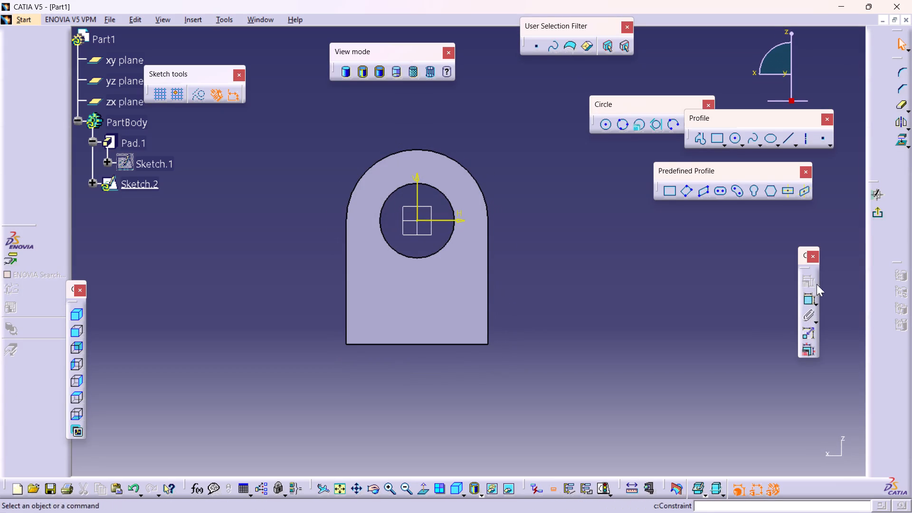
Sketch a horizontal line about 37 mm long beside the pad, level with its base, and a vertical line about 45 mm up from its outer end.
left_click(701, 138)
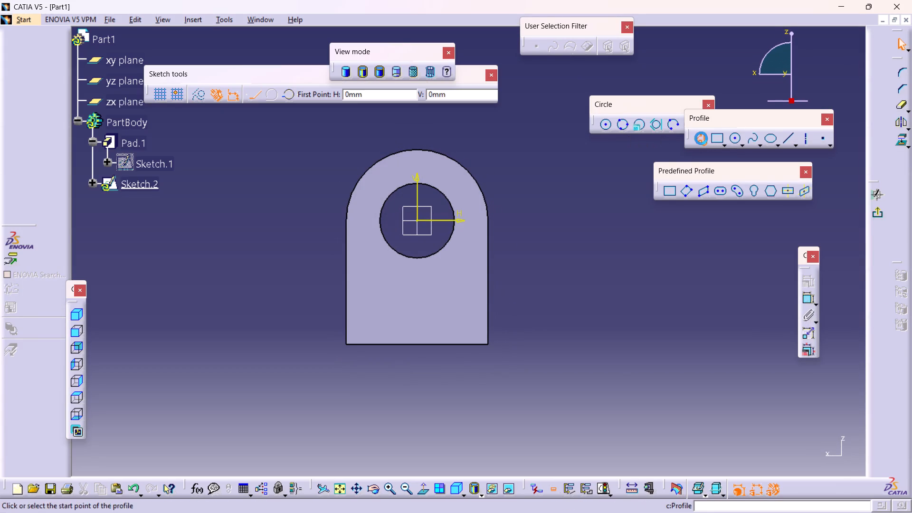
left_click(509, 344)
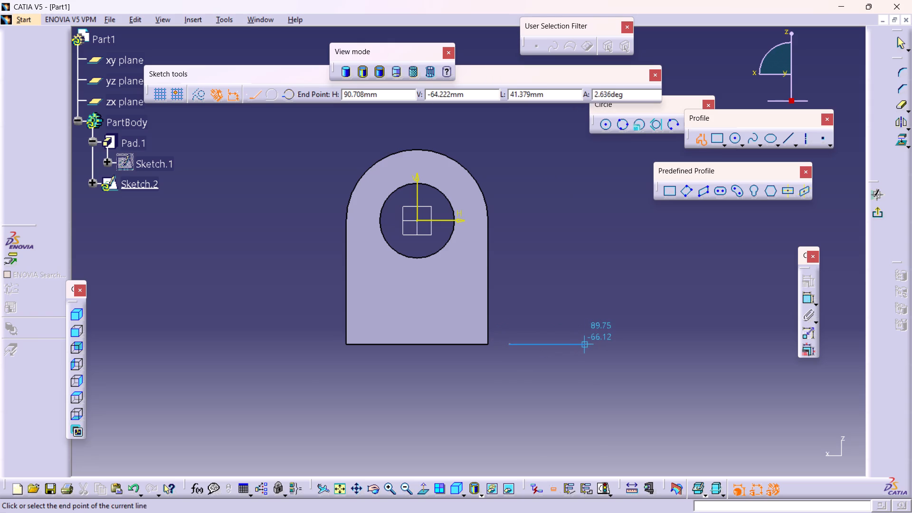
left_click(578, 346)
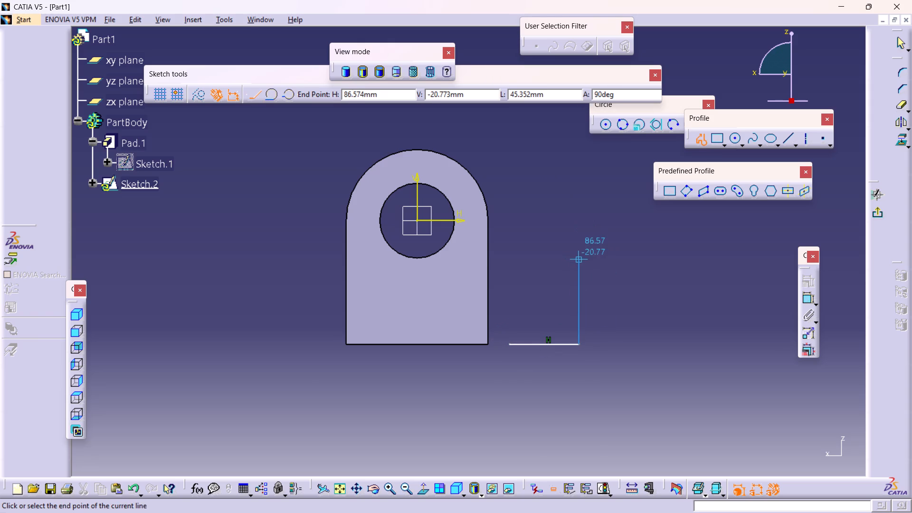
left_click(581, 258)
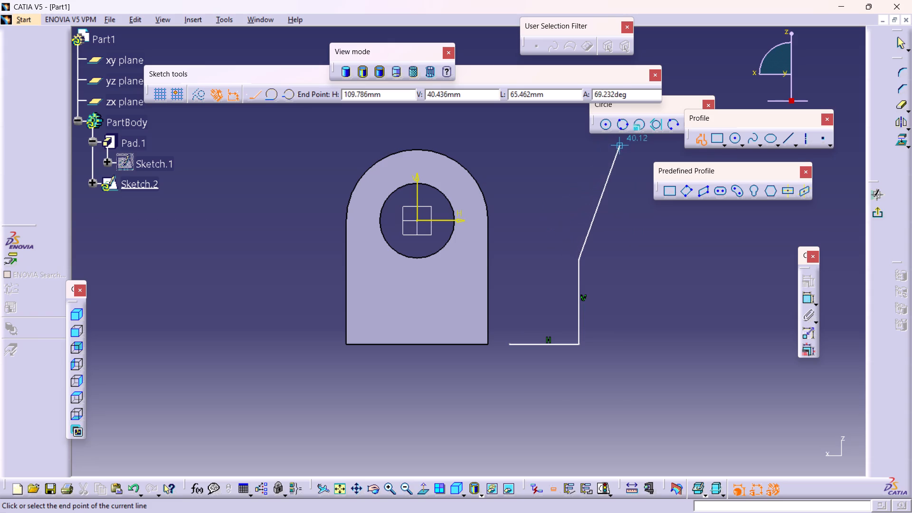
Draw a three-point arc of about 29 mm radius from the short vertical line's upper end, curving up toward the pad.
left_click(676, 125)
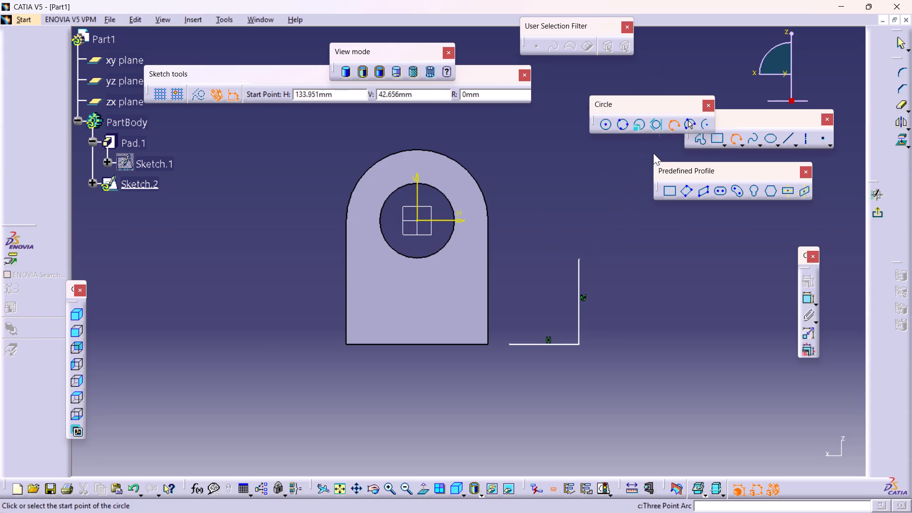
left_click(580, 258)
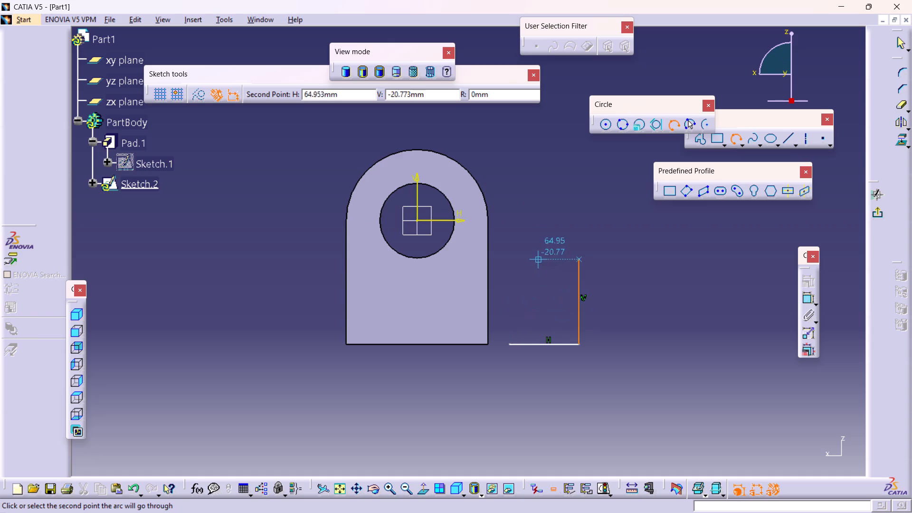
left_click(520, 224)
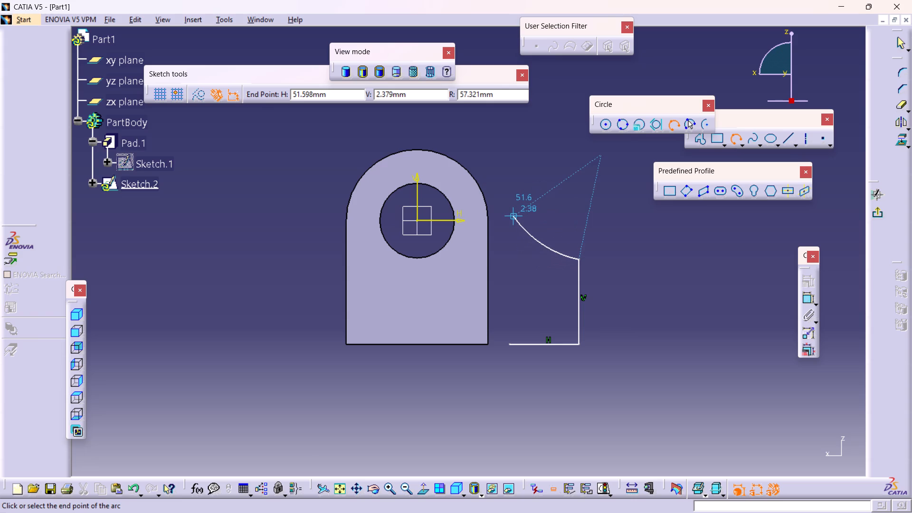
left_click(516, 211)
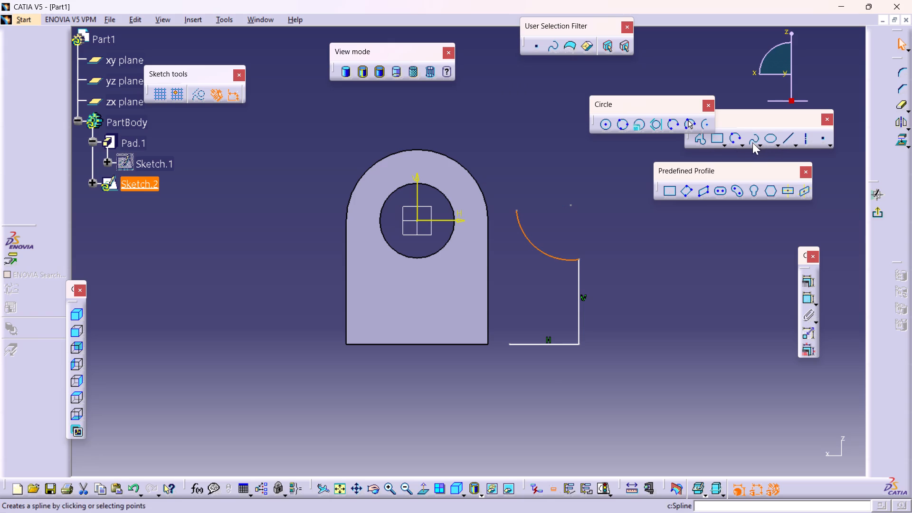
Sketch a vertical line about 78 mm long up from the base line's open end nearest the pad.
left_click(702, 142)
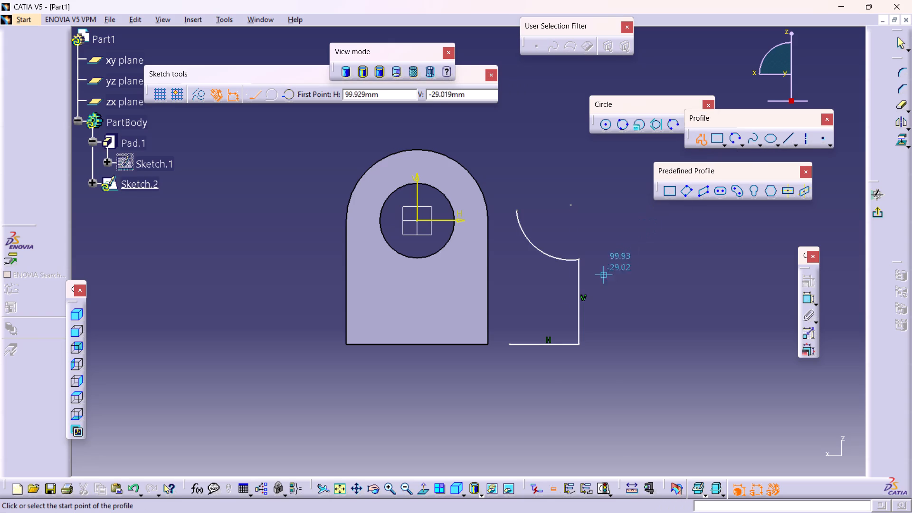
left_click(510, 344)
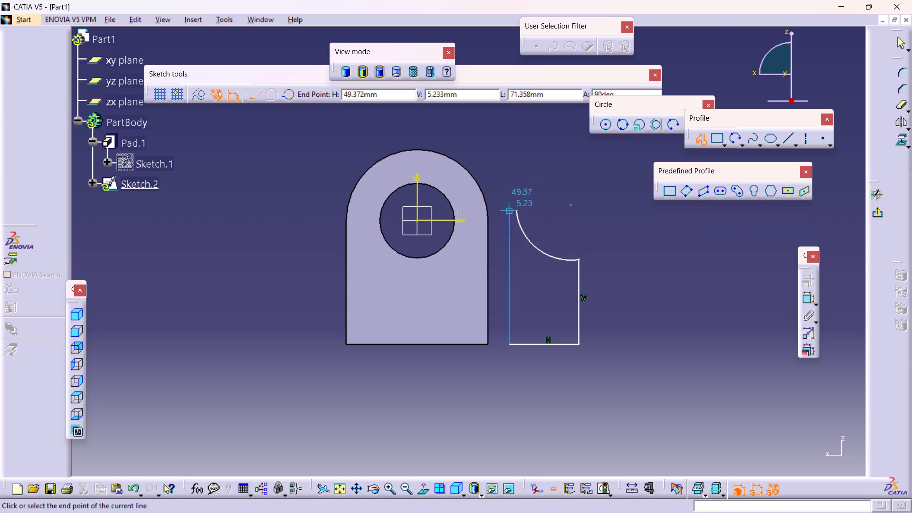
left_click(510, 199)
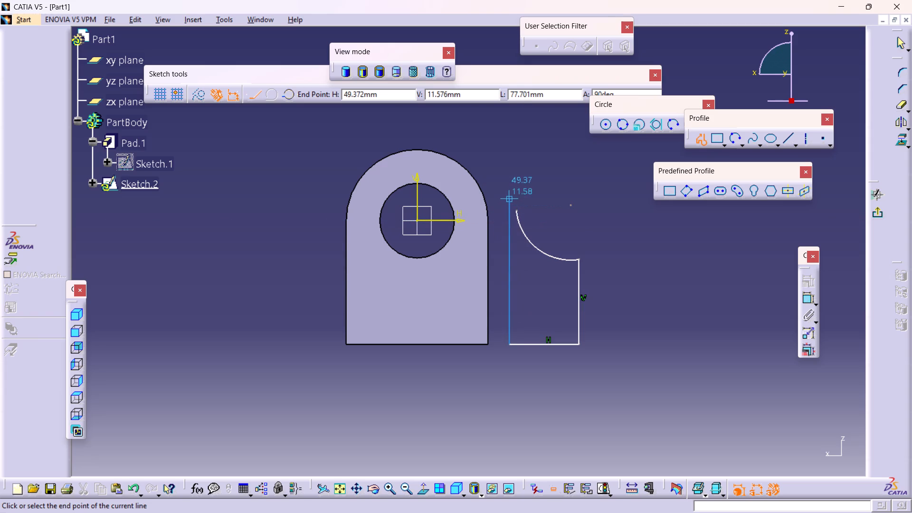
key("Escape")
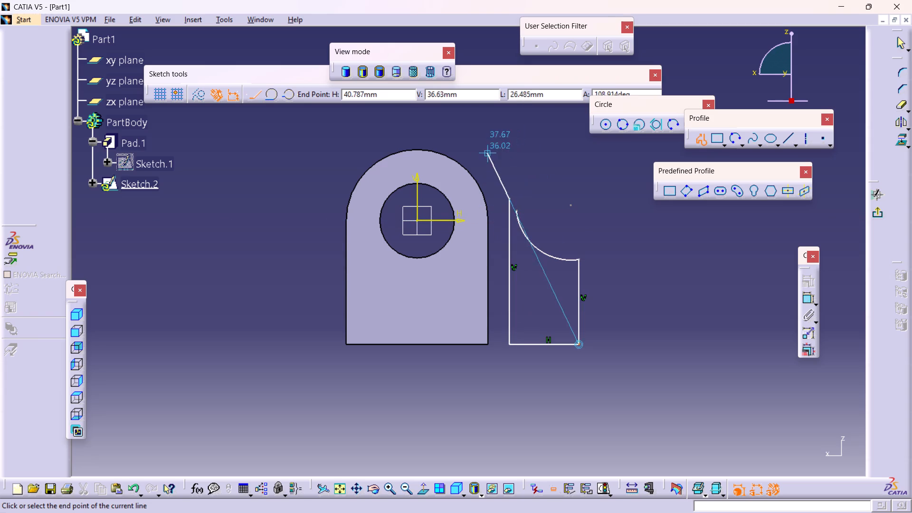
key("Escape")
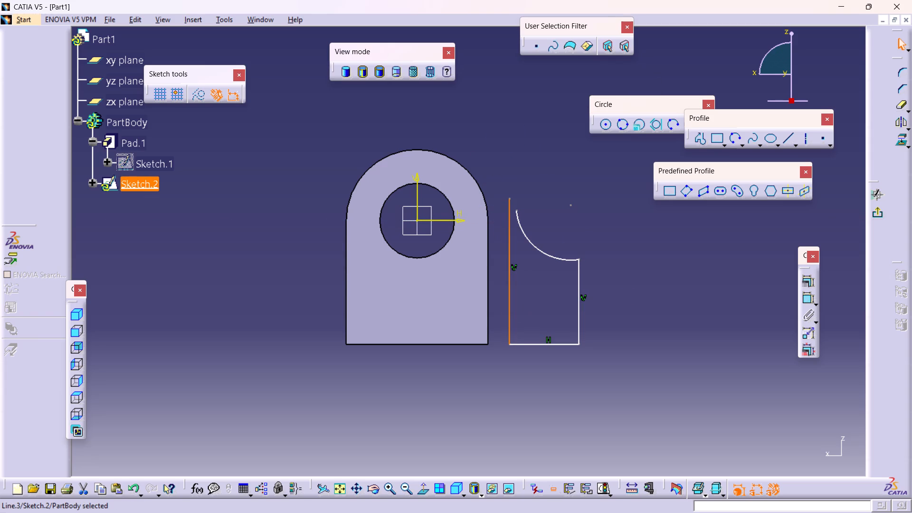
left_click(626, 297)
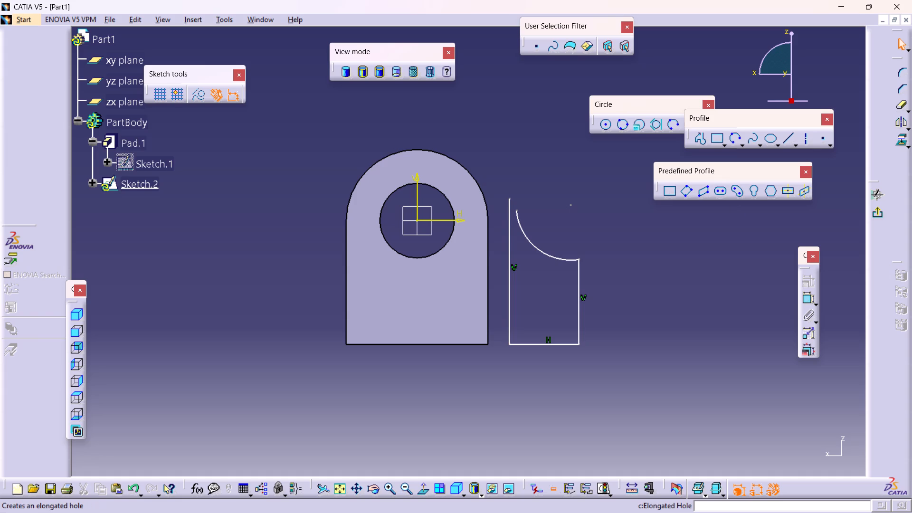
Dimension the new profile's horizontal base line and set its length to 32 mm.
left_click(809, 294)
left_click(809, 294)
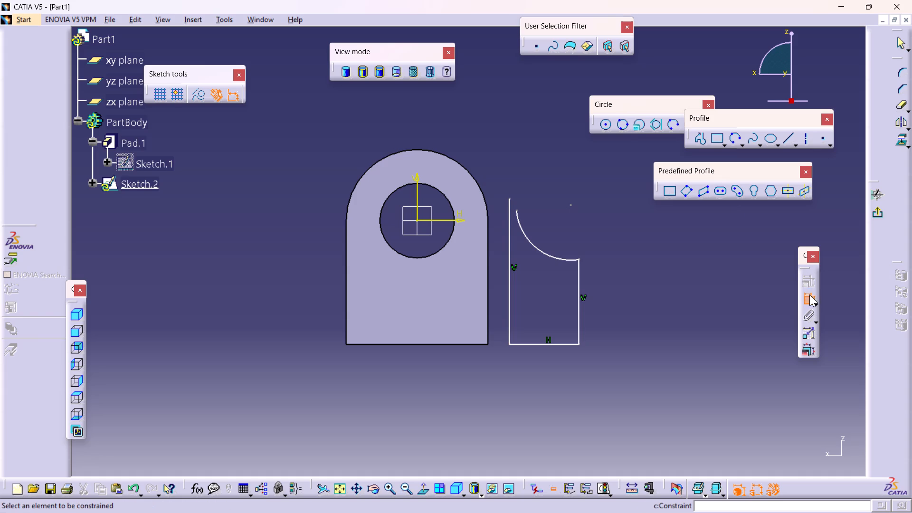
left_click(549, 344)
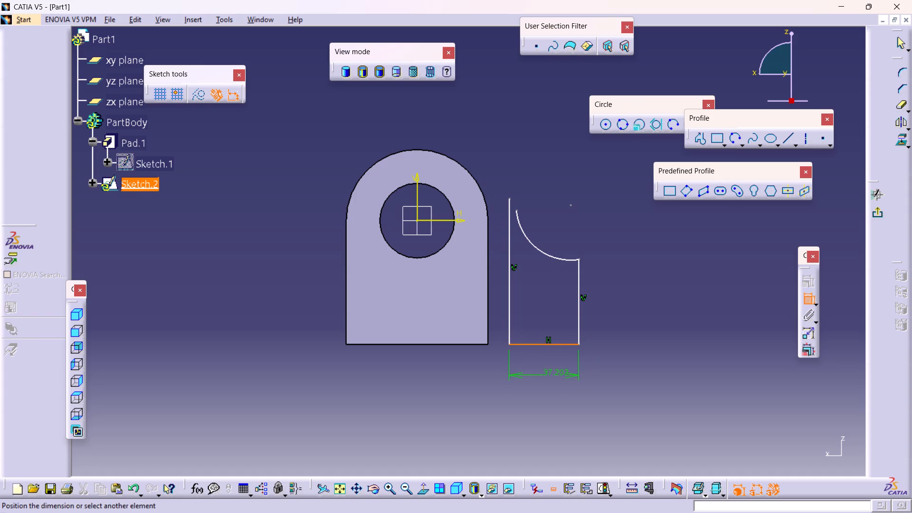
left_click(556, 375)
double_click(562, 371)
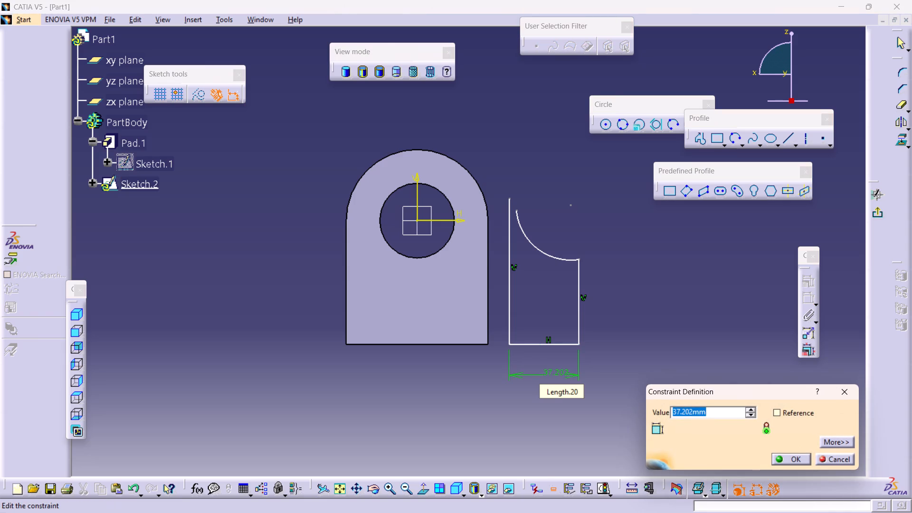
type("32")
key("Return")
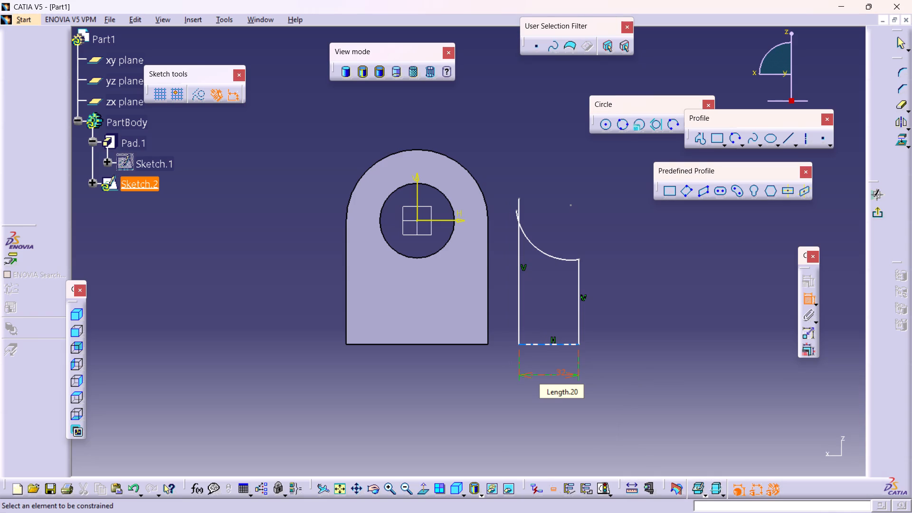
Dimension the arc and set its radius to 28 mm.
left_click(540, 251)
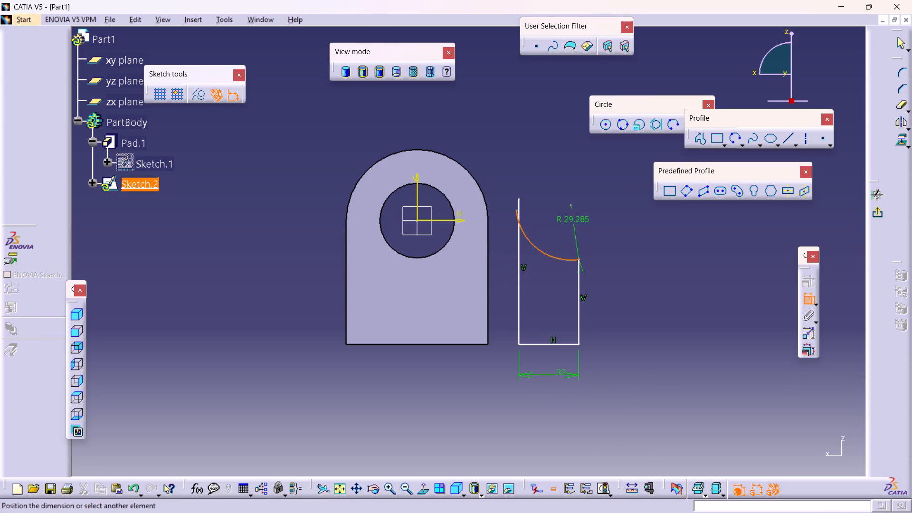
left_click(549, 232)
double_click(558, 228)
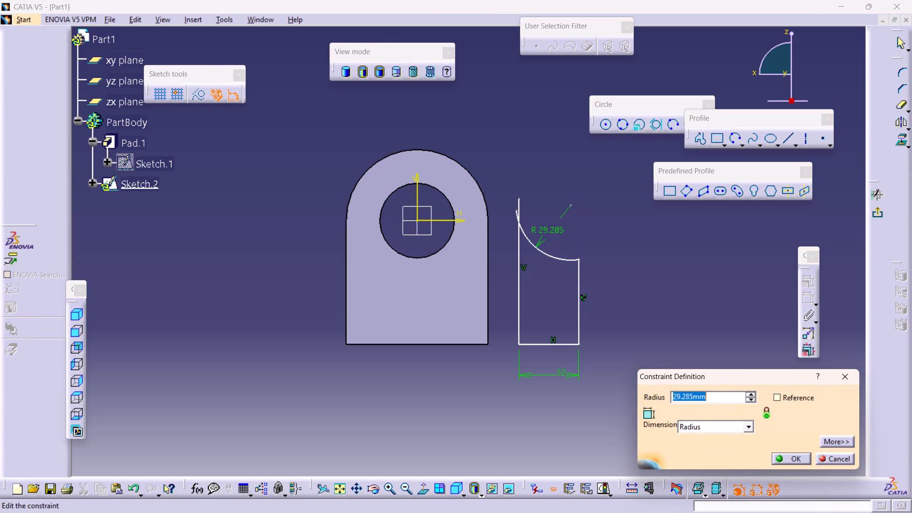
type("28")
key("Return")
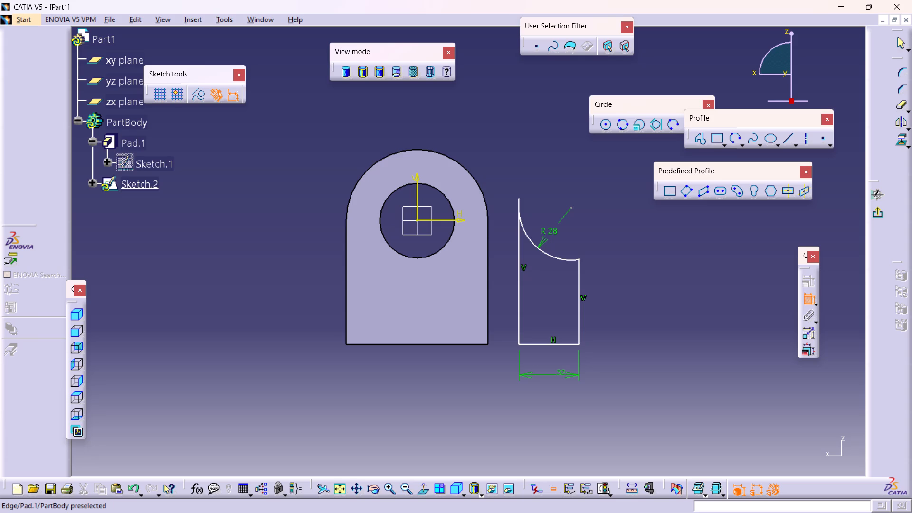
Dimension the short vertical line on the new profile's outer side and set its length to 56 mm.
left_click(577, 304)
left_click(612, 306)
double_click(617, 302)
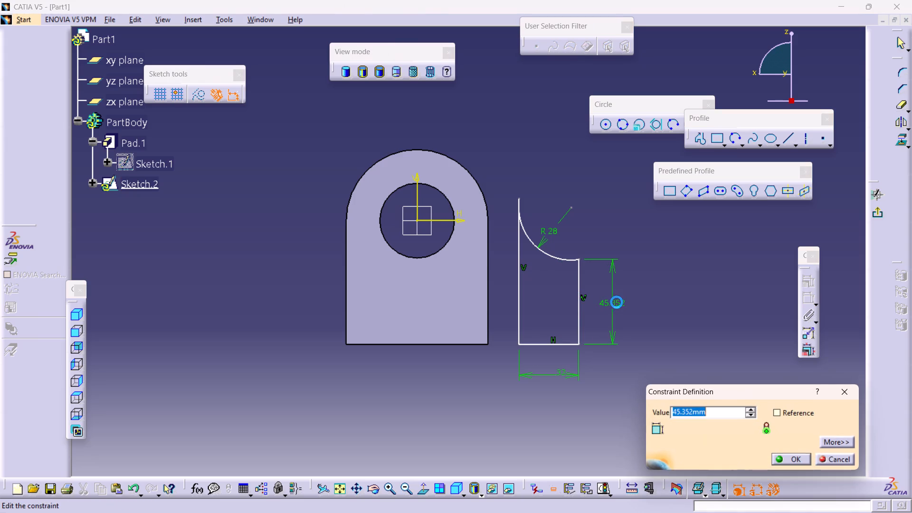
type("56")
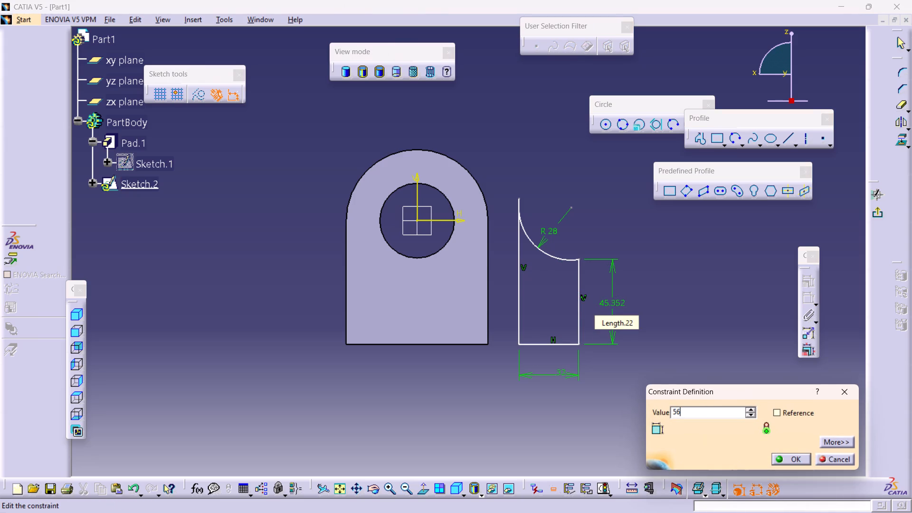
key("Return")
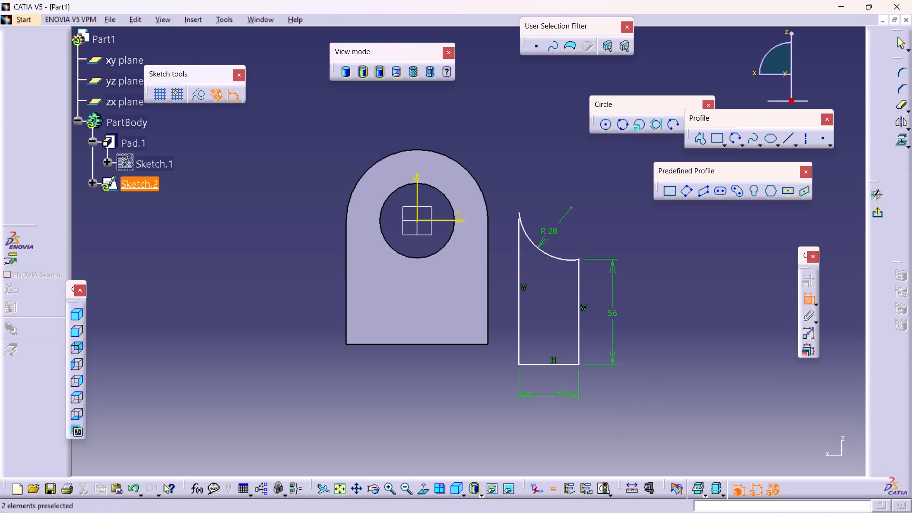
Constrain the arc's upper endpoint to be coincident with the long vertical line nearest the pad.
middle_click_drag(545, 290, 527, 260, "ctrl")
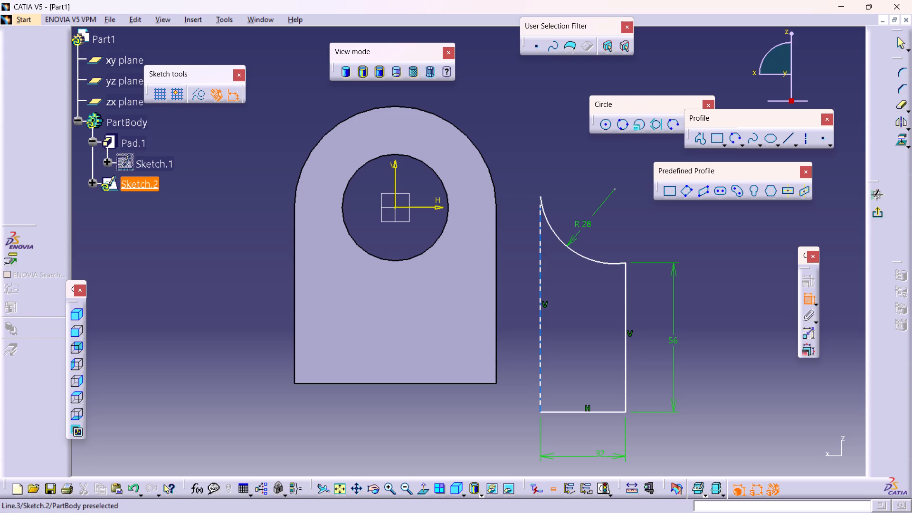
left_click(540, 194)
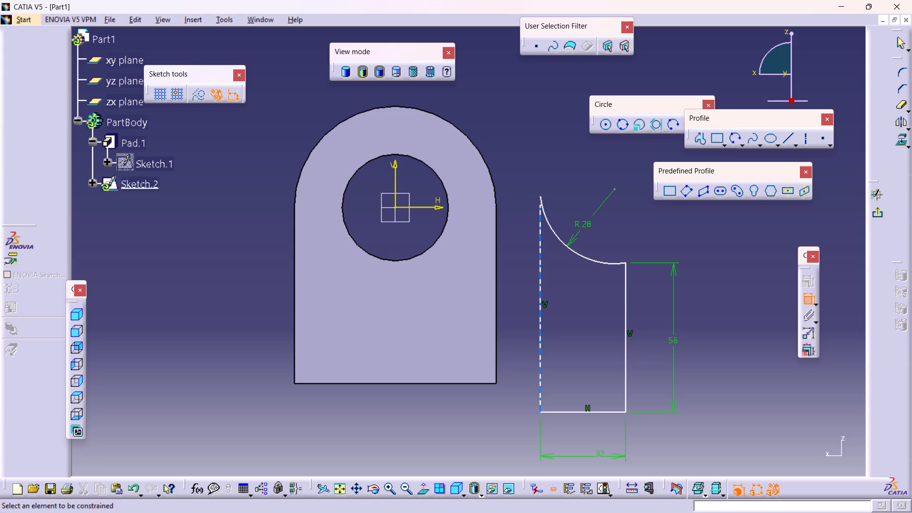
left_click(541, 197)
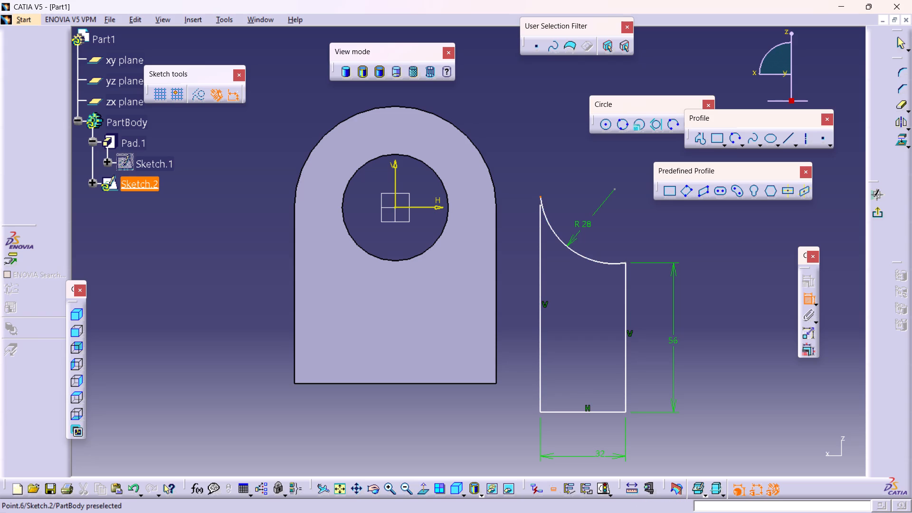
left_click(540, 223)
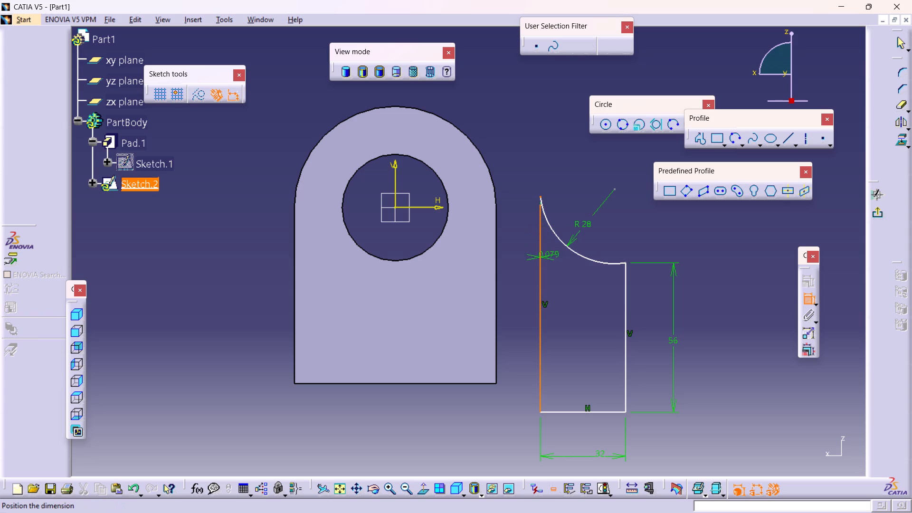
right_click(561, 276)
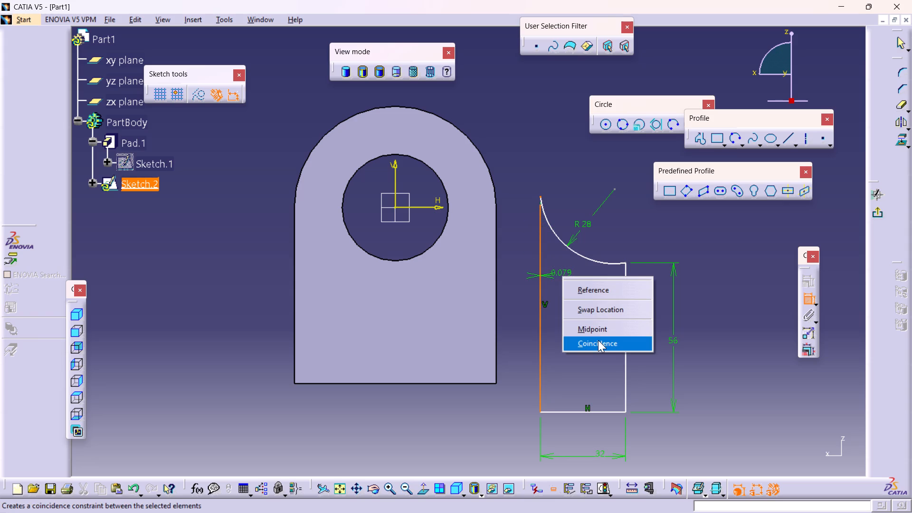
left_click(598, 340)
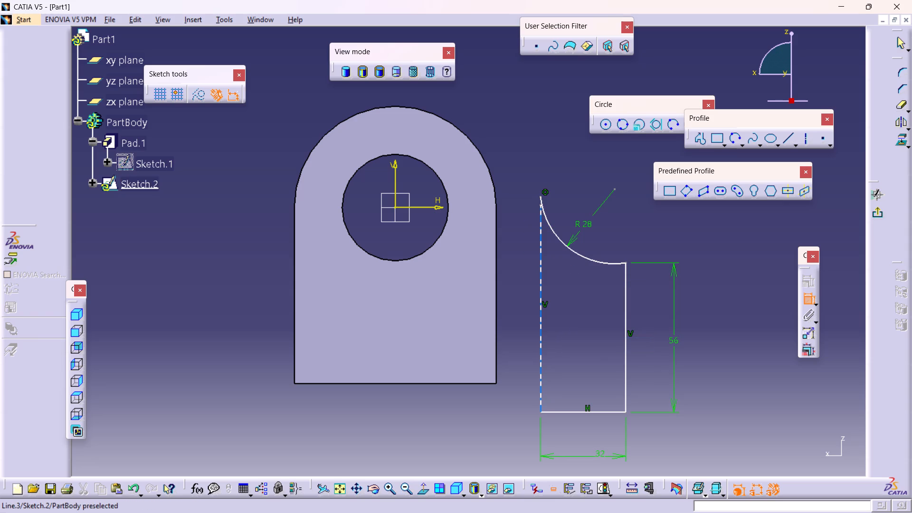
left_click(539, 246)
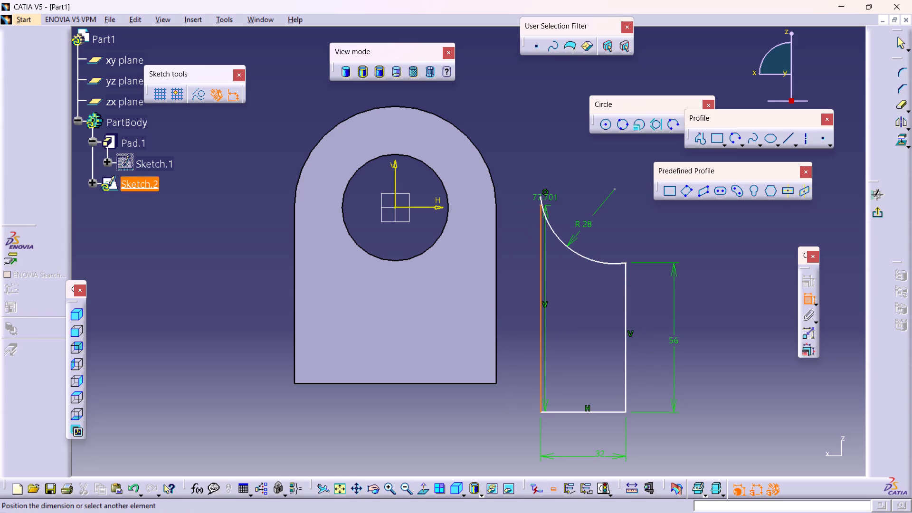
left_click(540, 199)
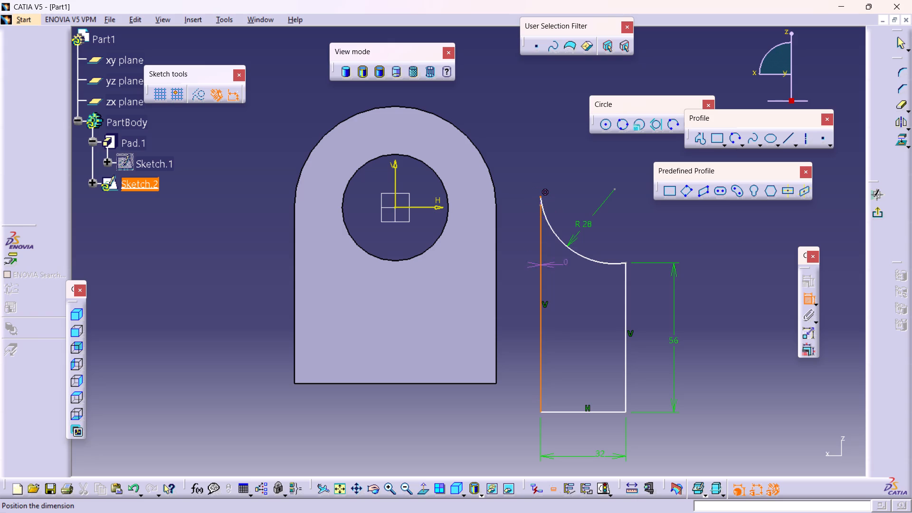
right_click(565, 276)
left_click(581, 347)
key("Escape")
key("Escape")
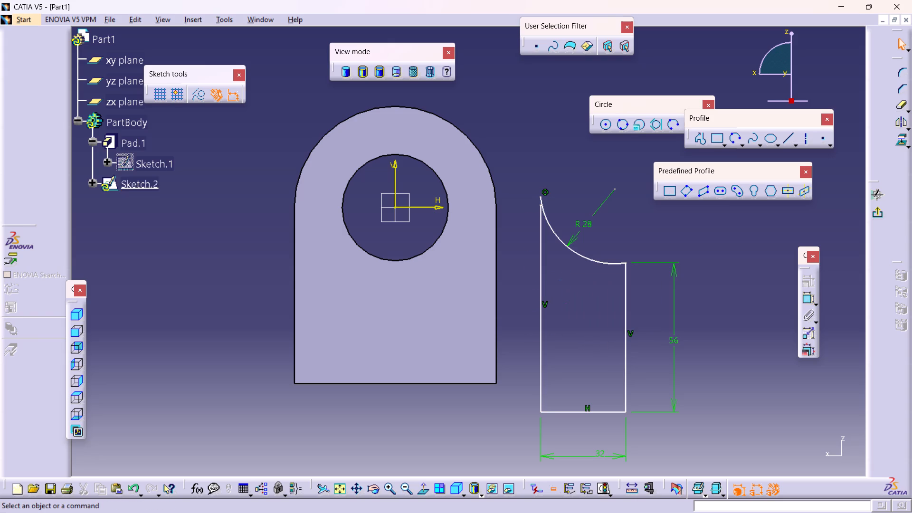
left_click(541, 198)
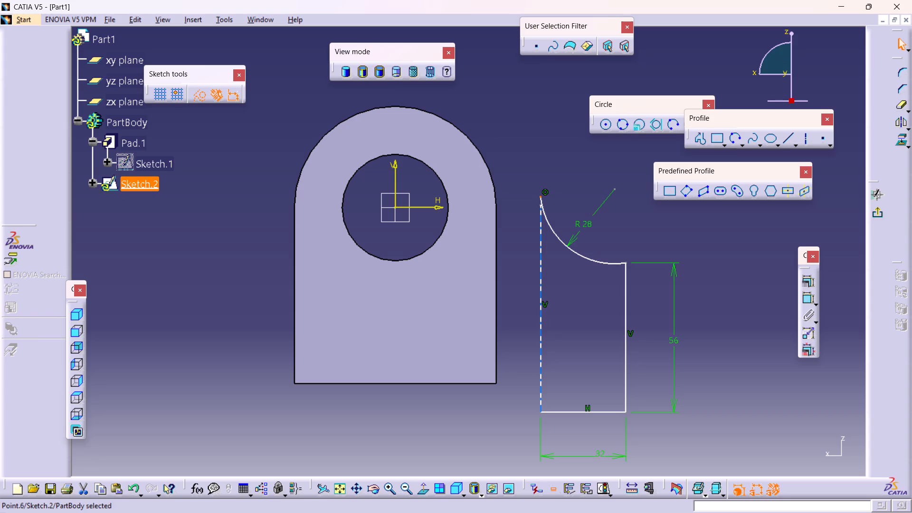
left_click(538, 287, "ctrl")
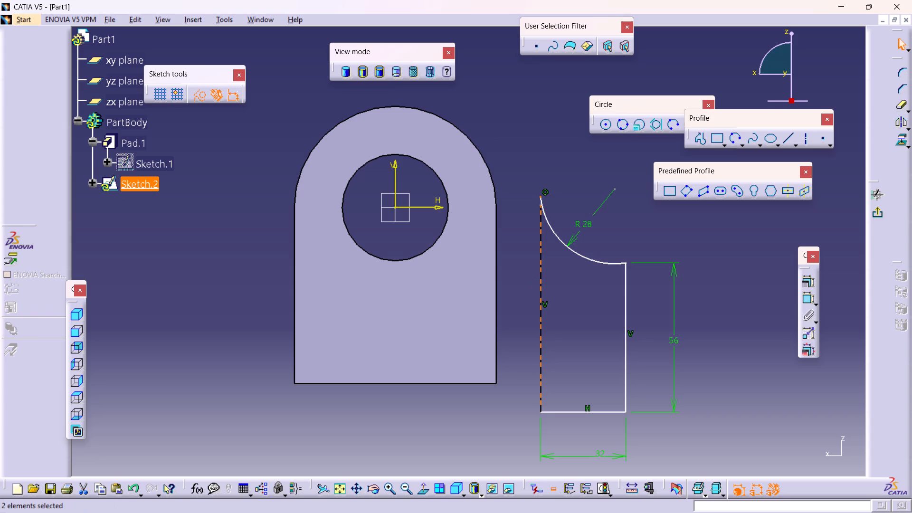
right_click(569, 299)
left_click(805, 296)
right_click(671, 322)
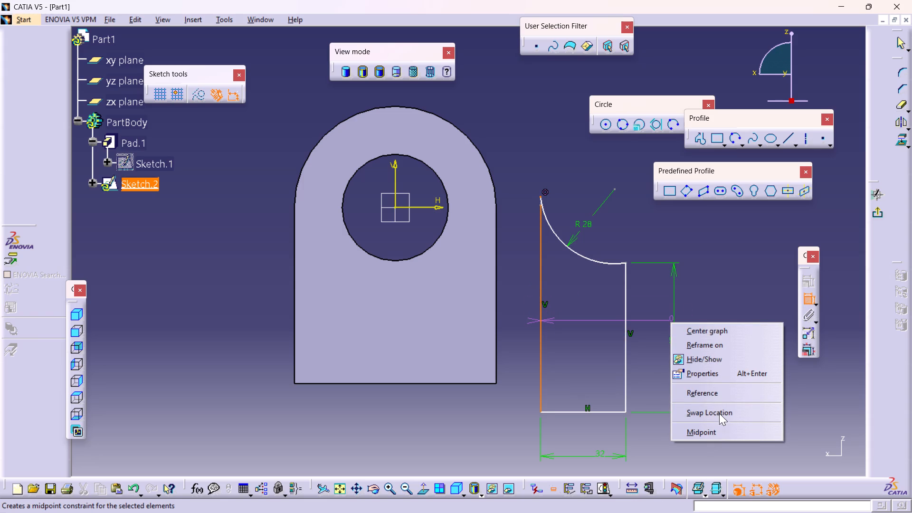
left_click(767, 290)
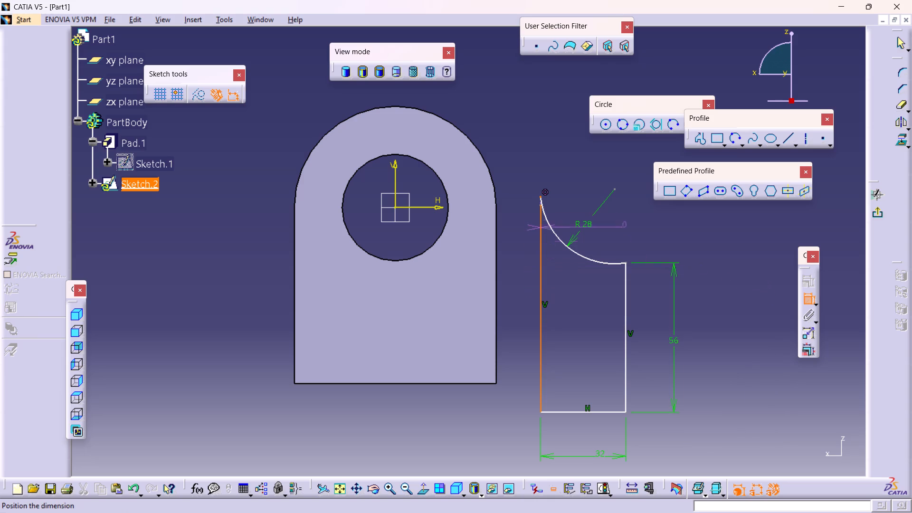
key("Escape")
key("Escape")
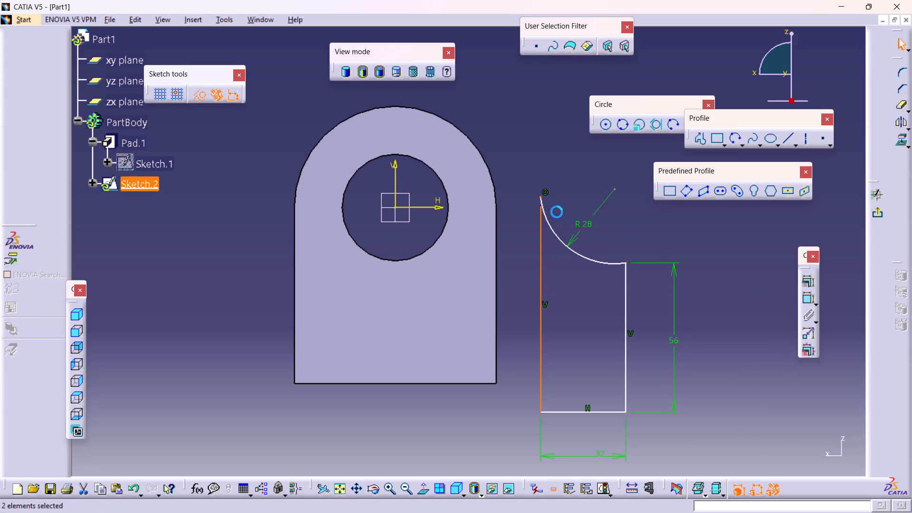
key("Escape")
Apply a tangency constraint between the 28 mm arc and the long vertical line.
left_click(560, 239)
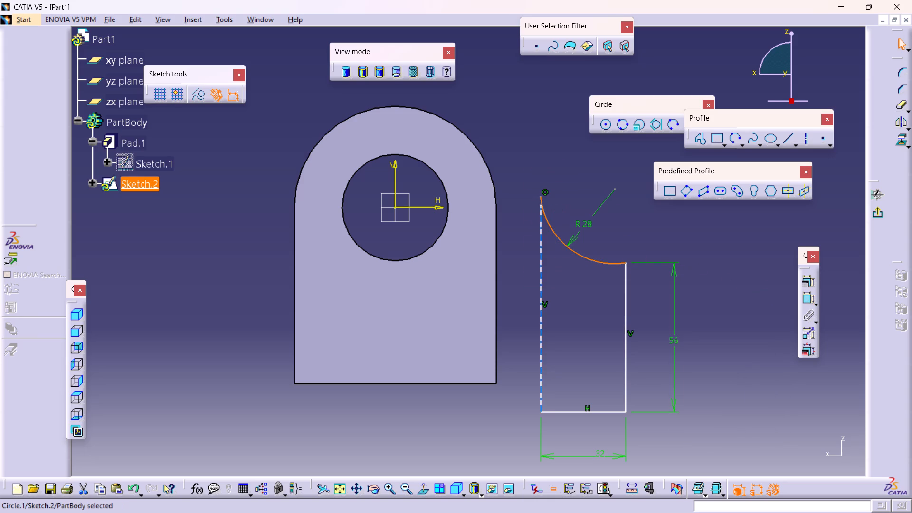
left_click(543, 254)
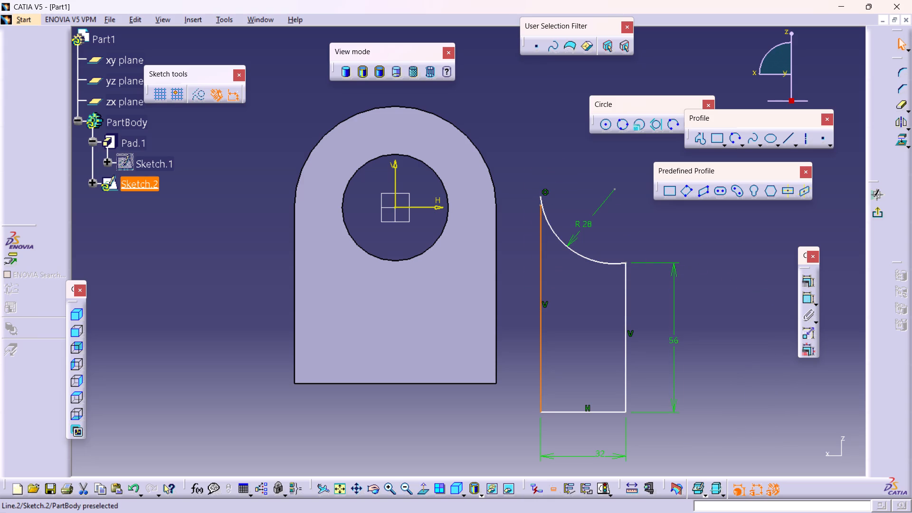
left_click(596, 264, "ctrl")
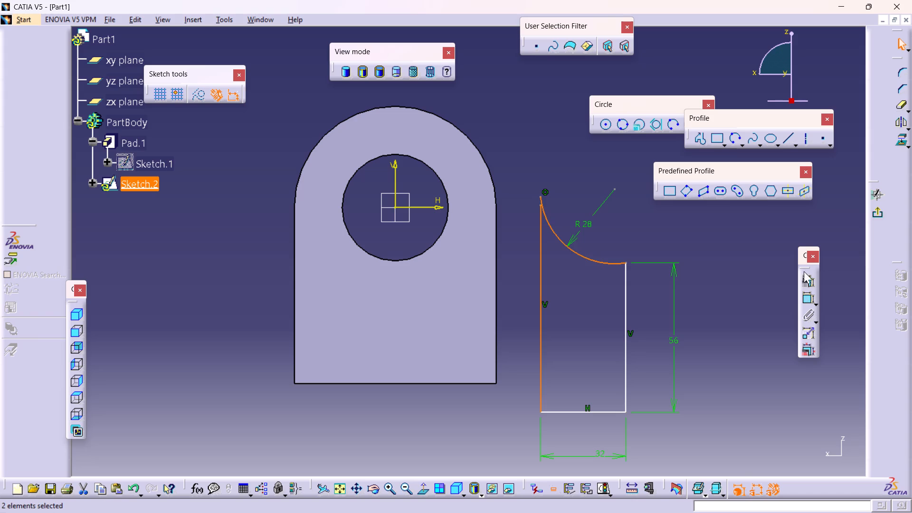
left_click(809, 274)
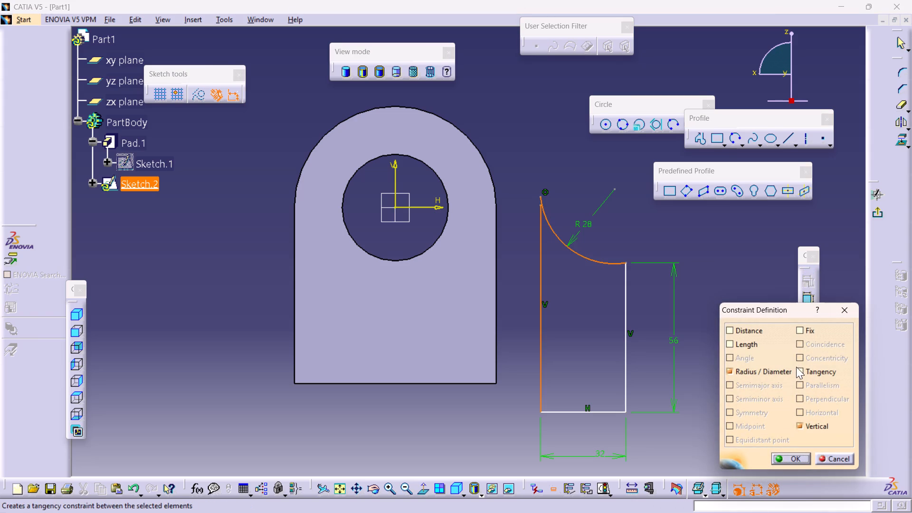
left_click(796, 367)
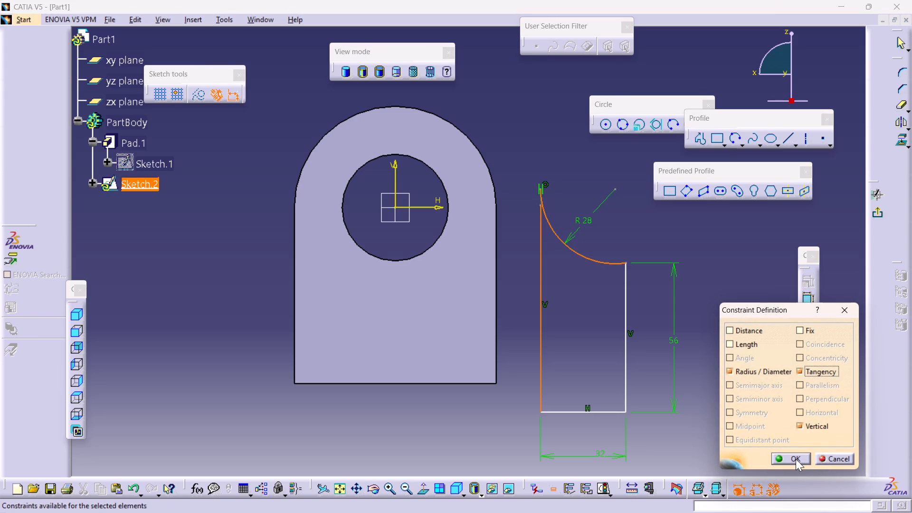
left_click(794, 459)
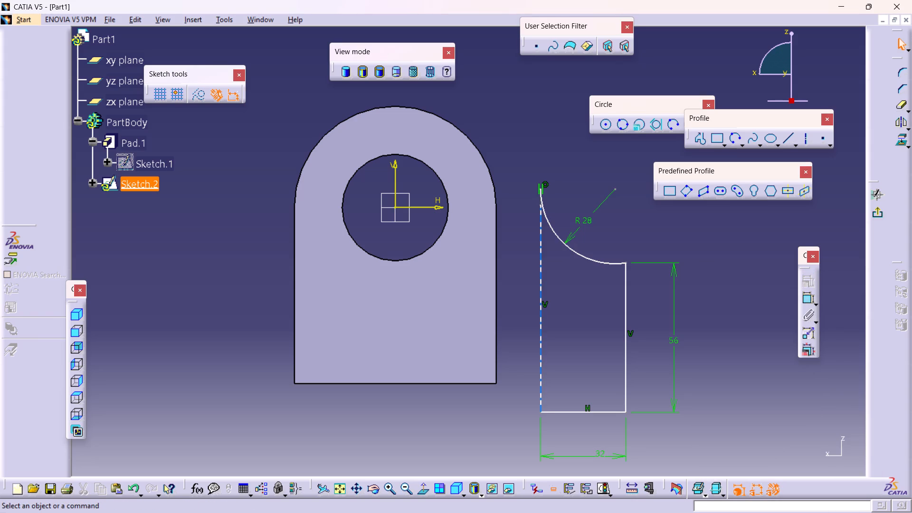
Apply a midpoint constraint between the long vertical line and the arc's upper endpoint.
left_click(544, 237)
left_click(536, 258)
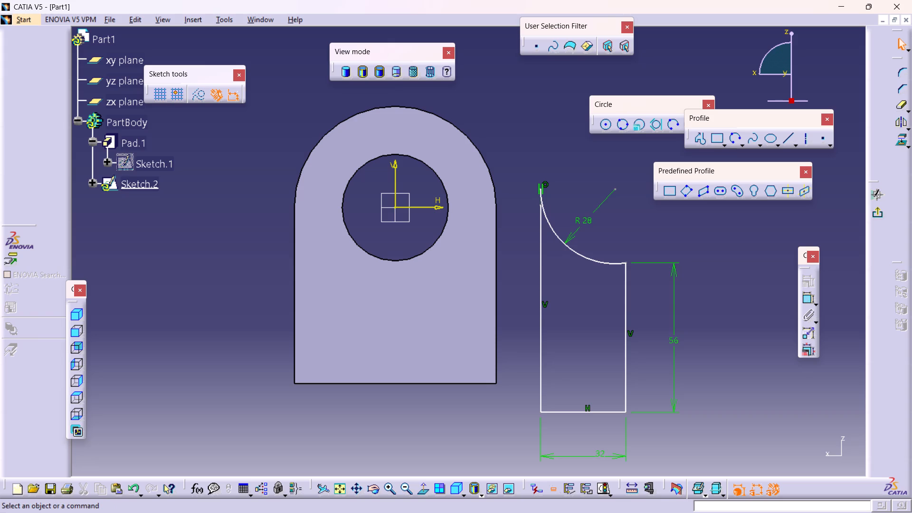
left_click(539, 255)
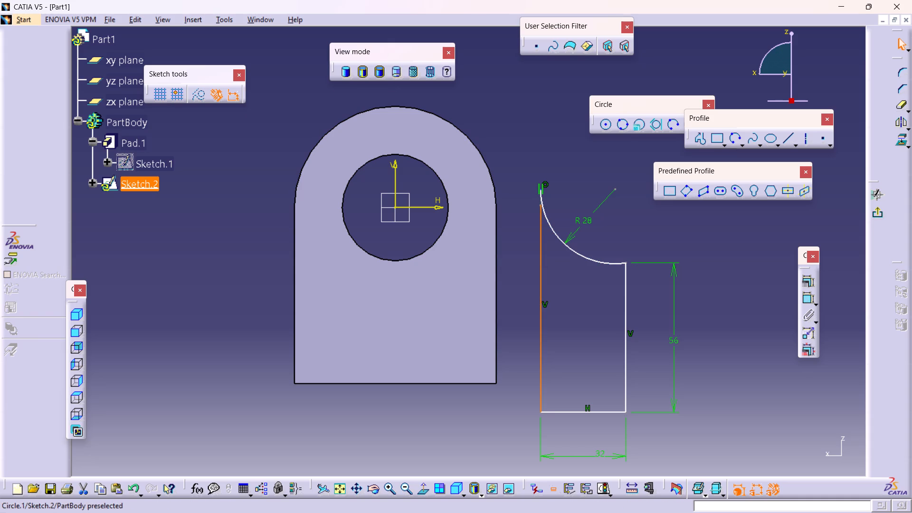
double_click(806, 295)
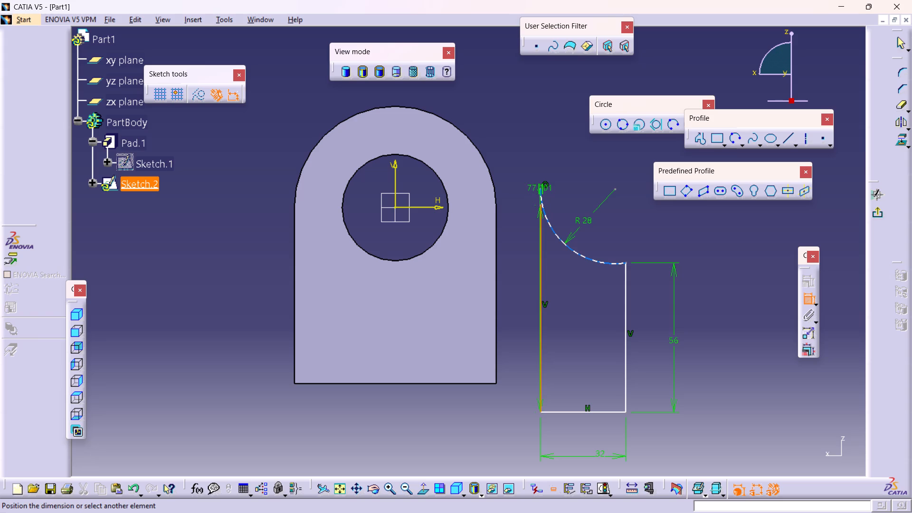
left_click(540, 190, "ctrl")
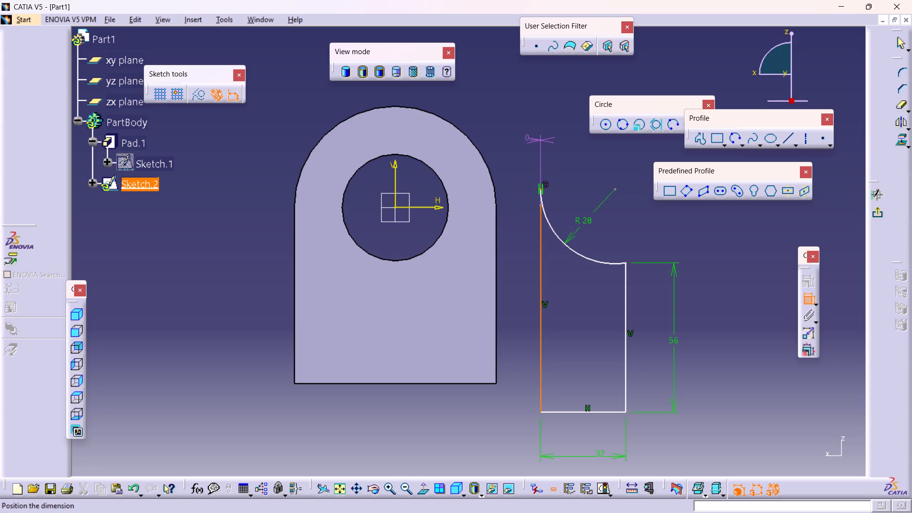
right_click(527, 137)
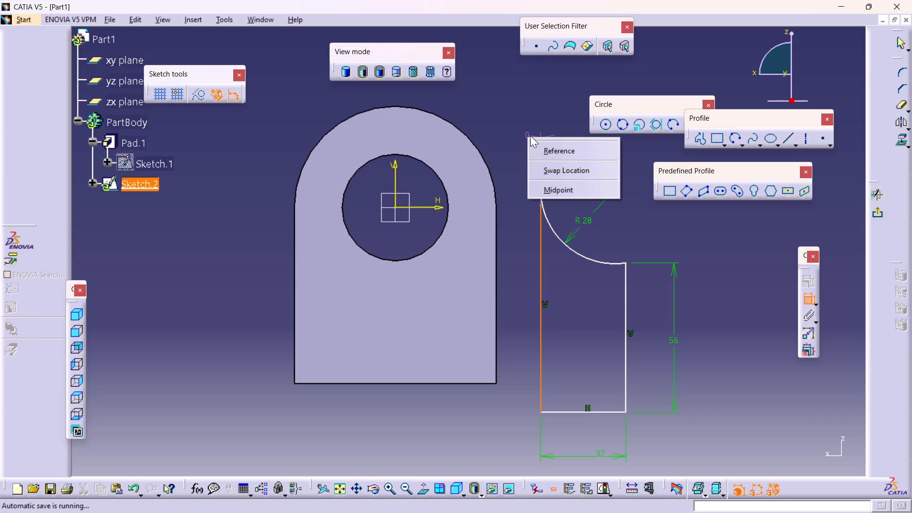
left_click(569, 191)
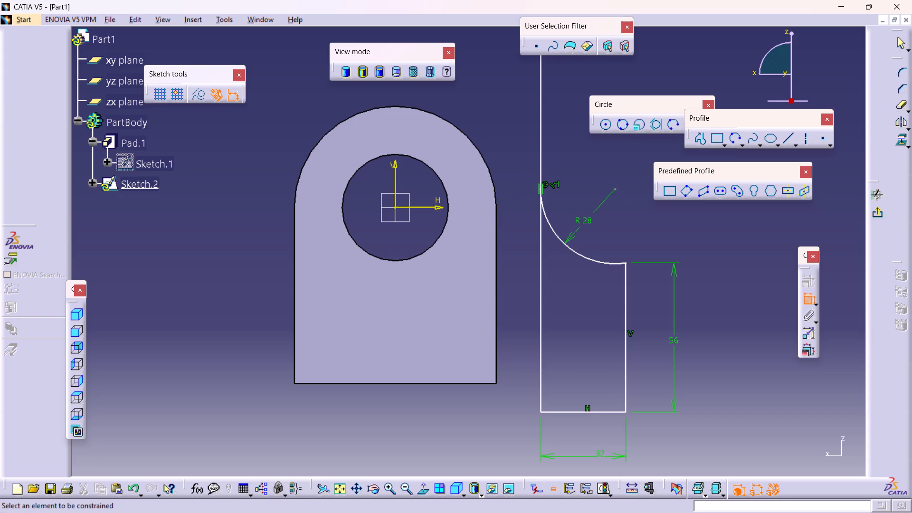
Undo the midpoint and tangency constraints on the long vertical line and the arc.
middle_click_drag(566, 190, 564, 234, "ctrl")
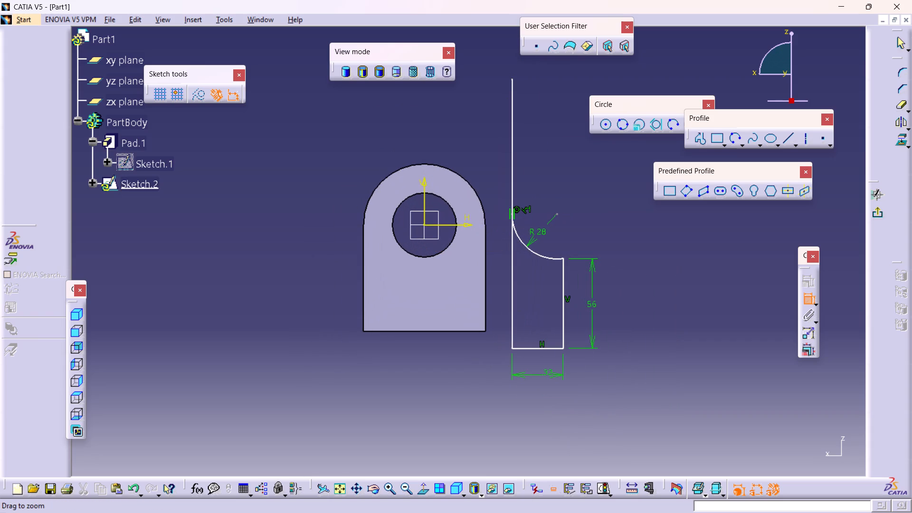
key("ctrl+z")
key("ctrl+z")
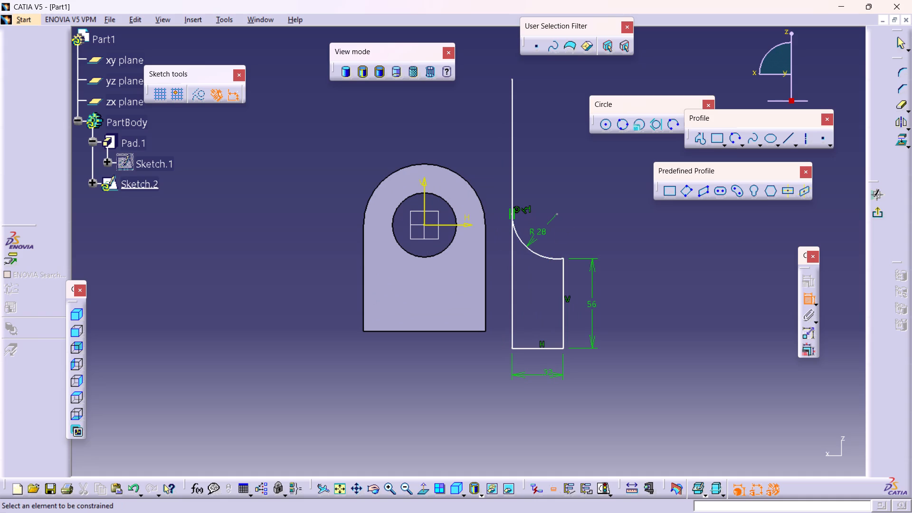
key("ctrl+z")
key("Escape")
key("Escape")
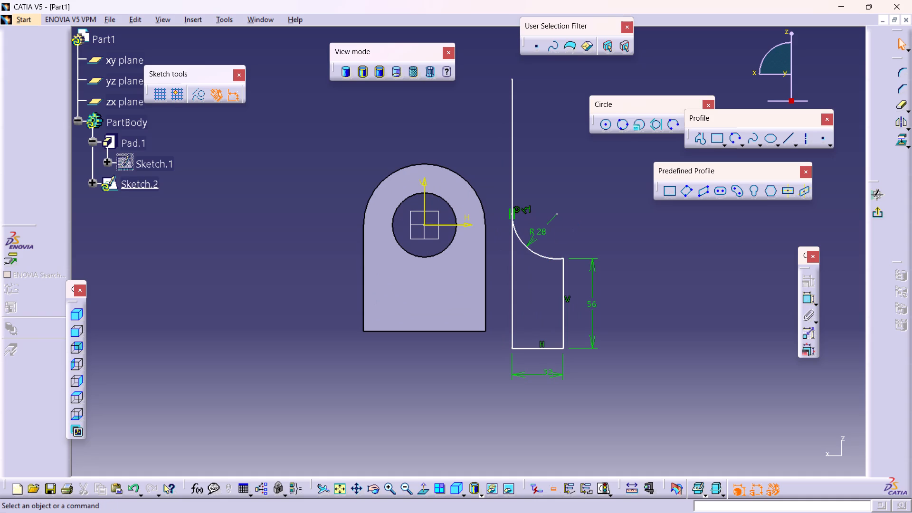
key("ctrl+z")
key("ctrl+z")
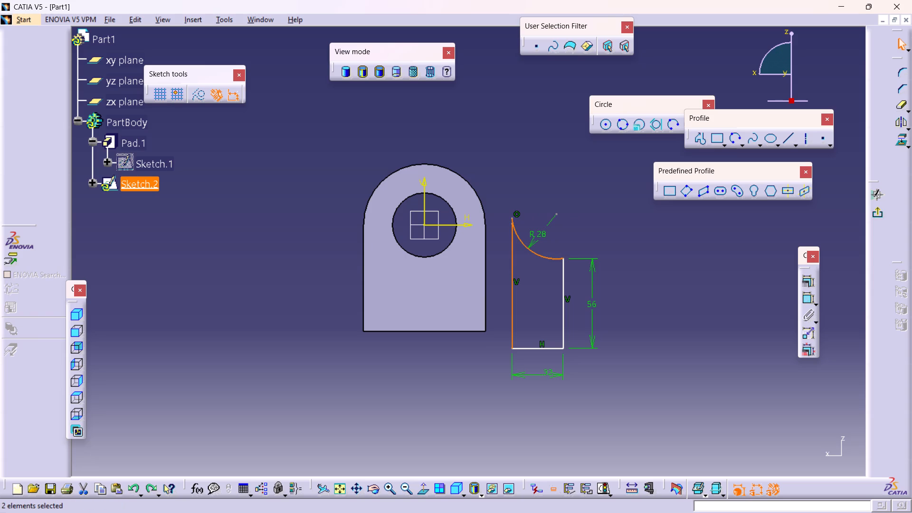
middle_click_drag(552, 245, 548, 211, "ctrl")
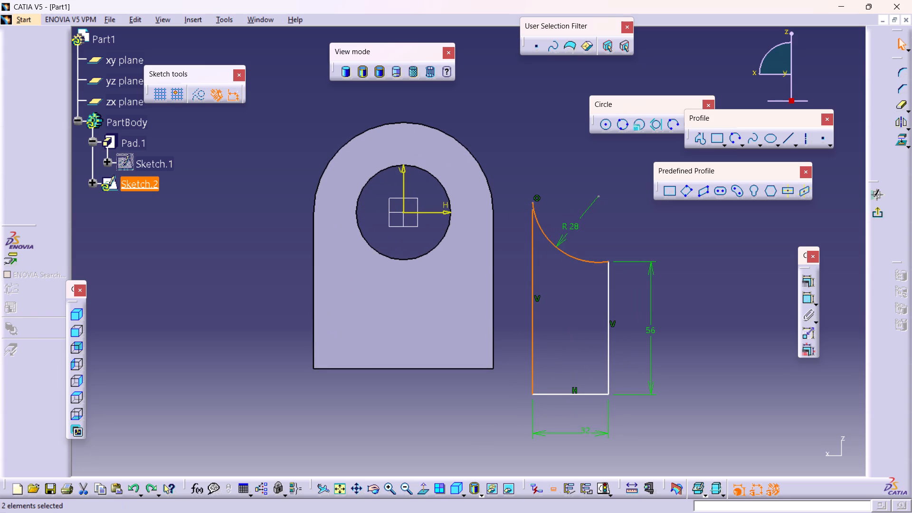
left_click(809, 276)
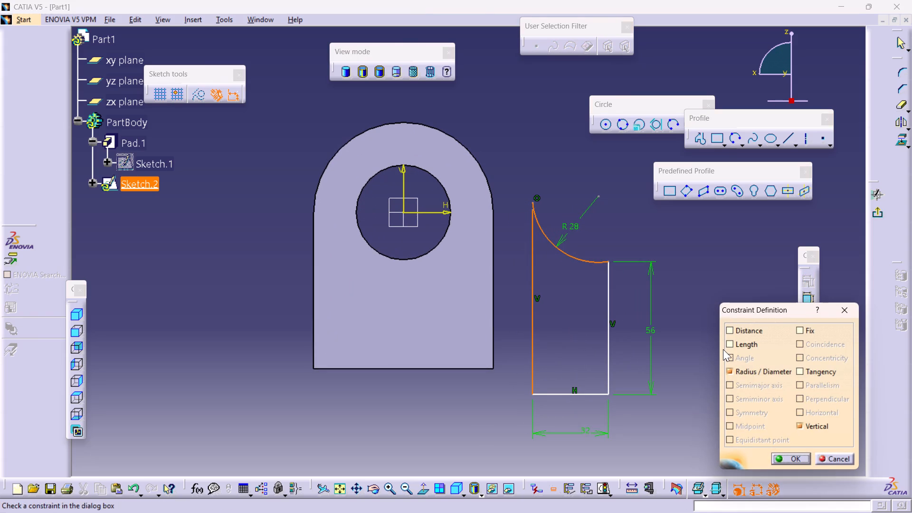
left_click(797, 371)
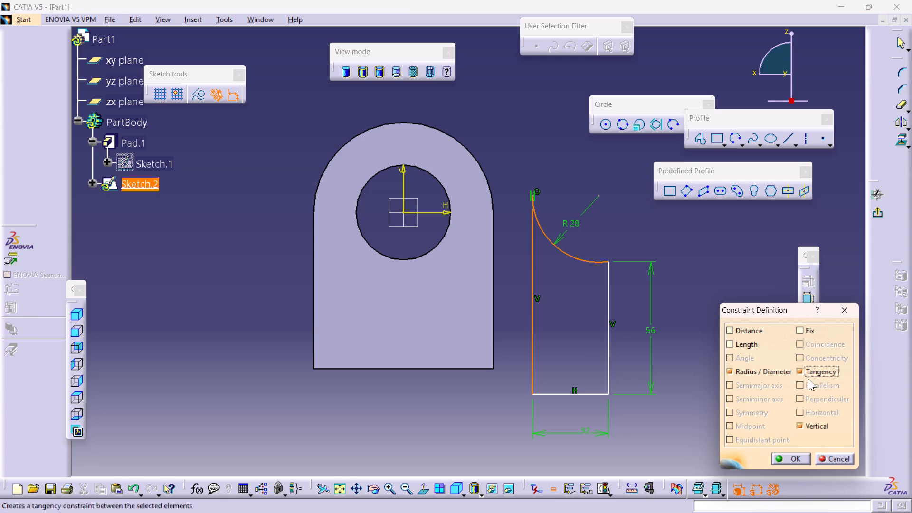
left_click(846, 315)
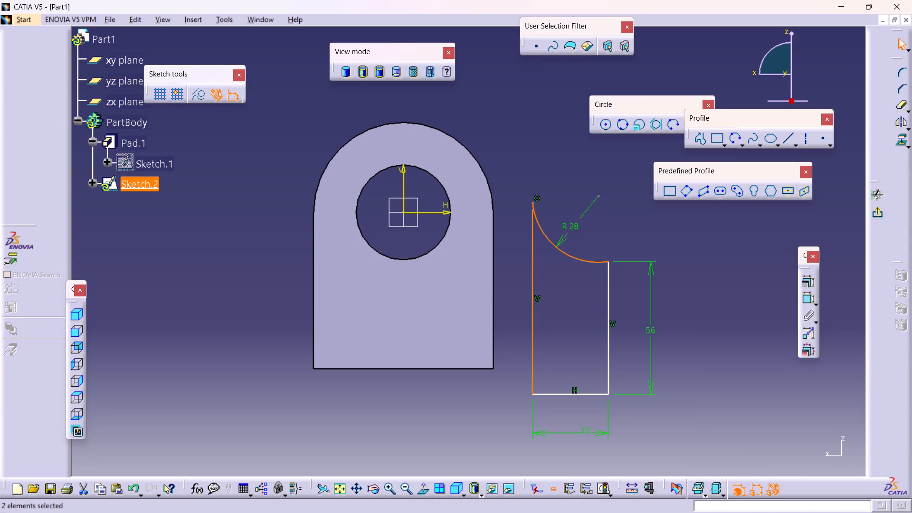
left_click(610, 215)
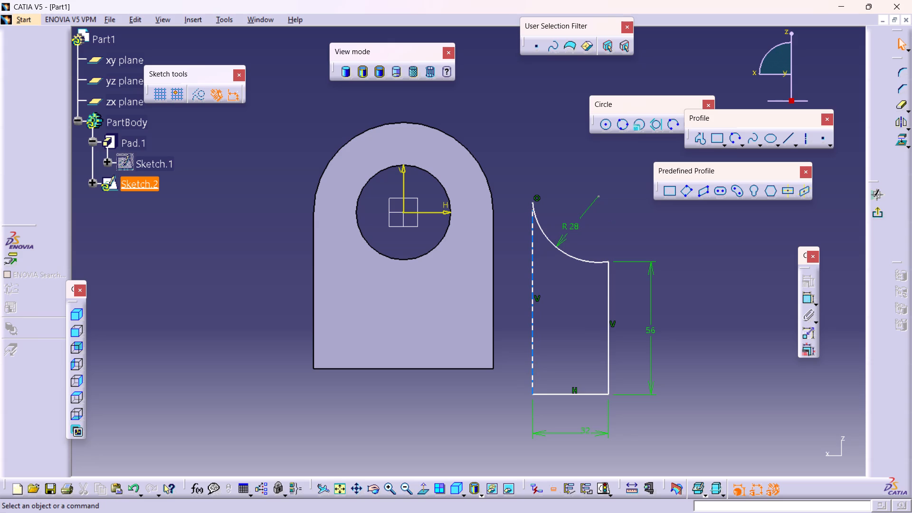
Select the long vertical line nearest the pad, below the 28 mm arc's upper endpoint.
middle_click_drag(560, 260, 542, 213, "ctrl")
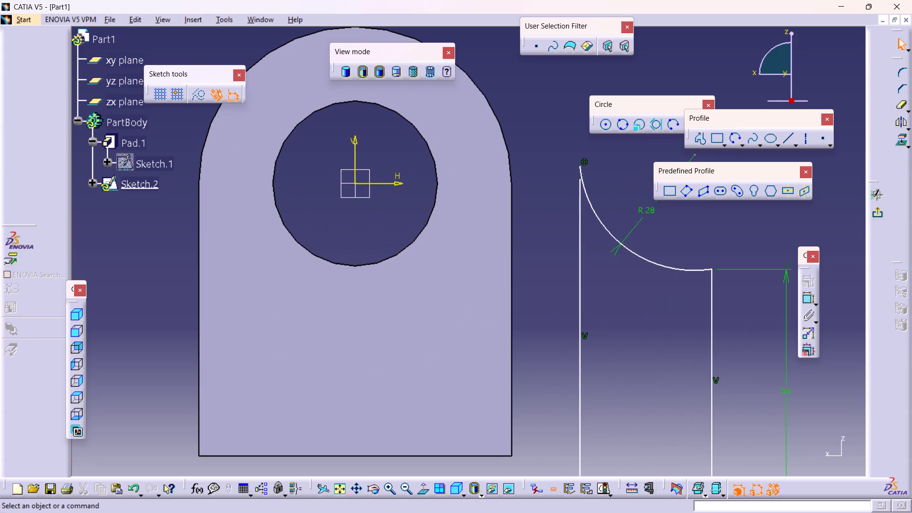
left_click(579, 197)
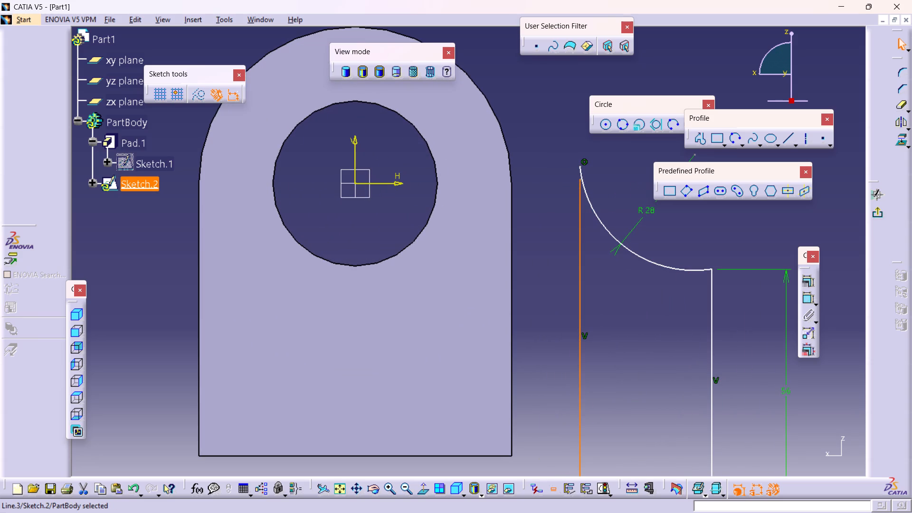
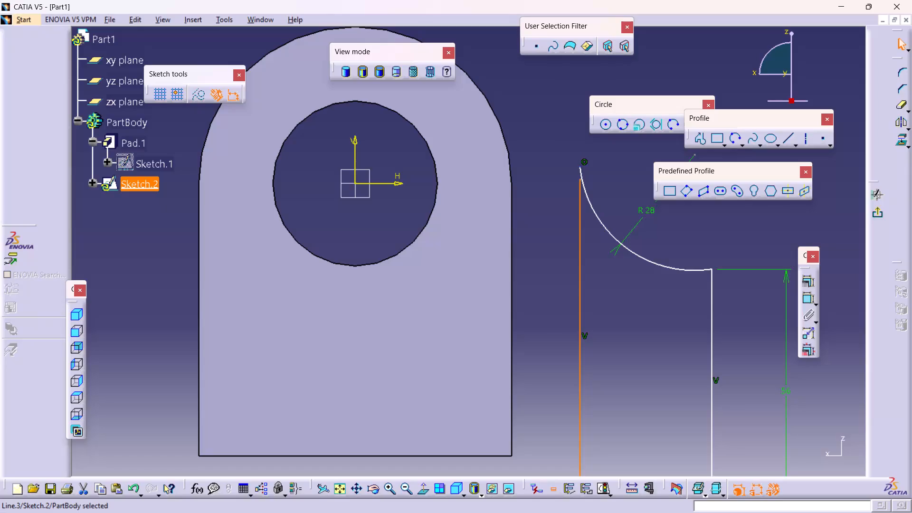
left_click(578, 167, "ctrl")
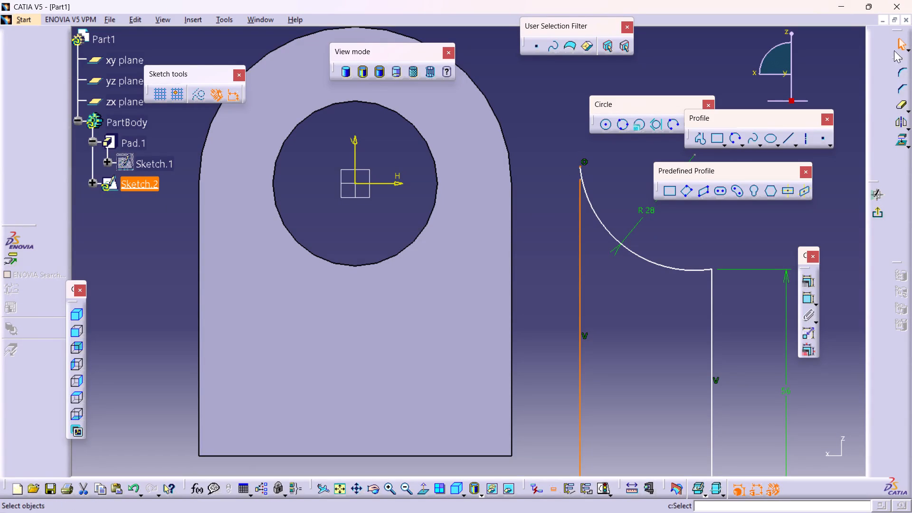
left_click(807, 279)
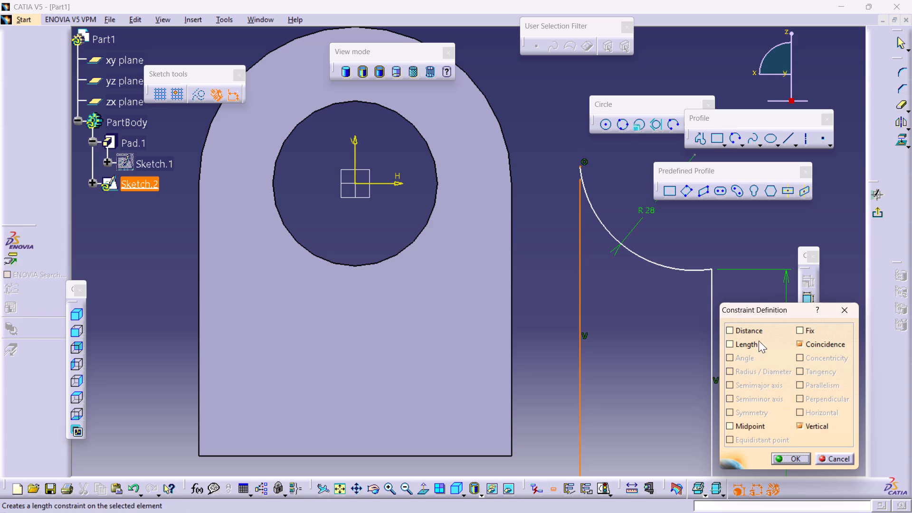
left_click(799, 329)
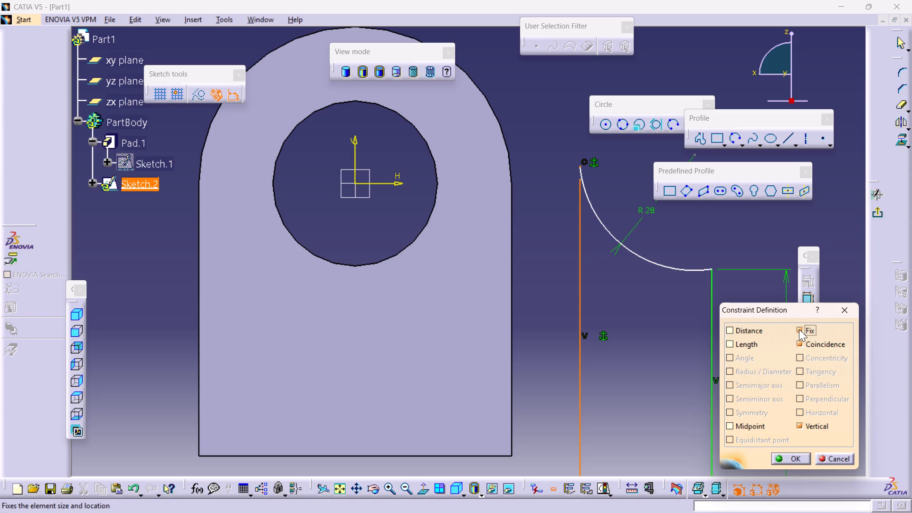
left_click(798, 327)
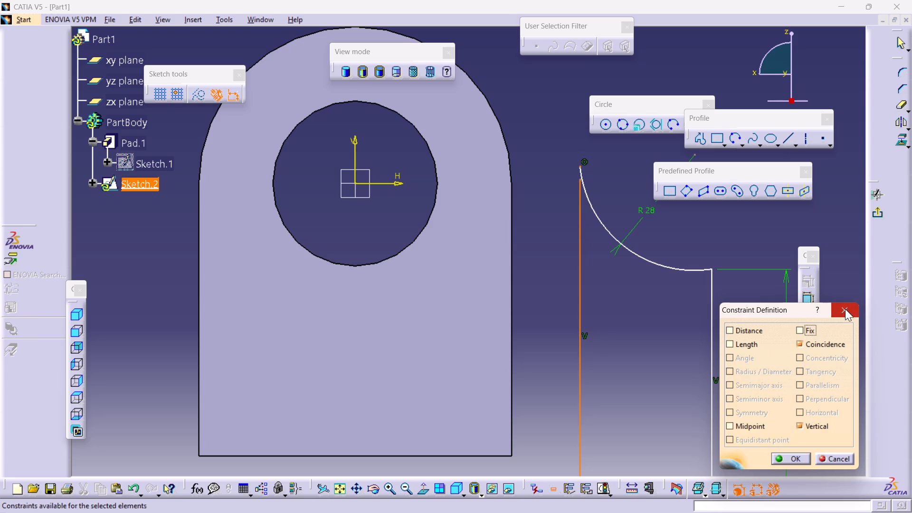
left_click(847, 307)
Delete the long vertical line nearest the pad from the arc-sided profile.
scroll(671, 254, "up", 1)
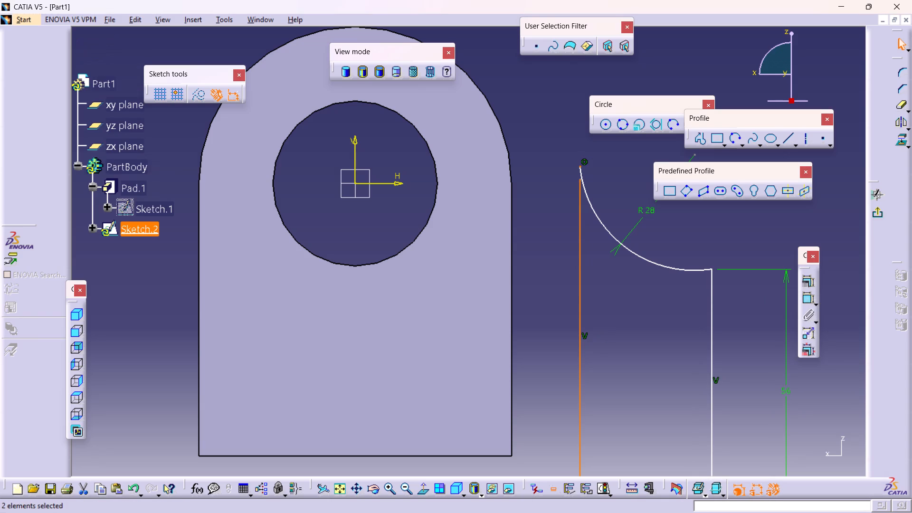
middle_click_drag(671, 254, 666, 285, "ctrl")
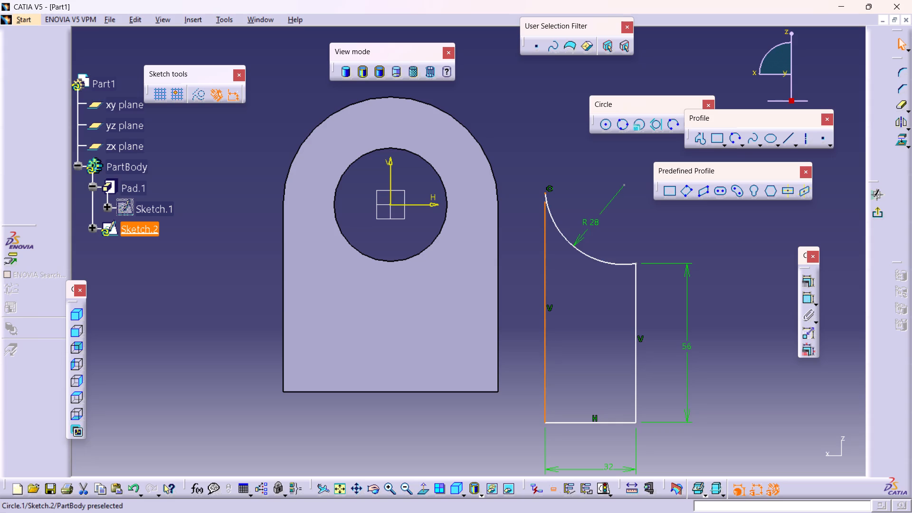
left_click(567, 294)
middle_click_drag(714, 321, 703, 280)
middle_click_drag(647, 287, 646, 301)
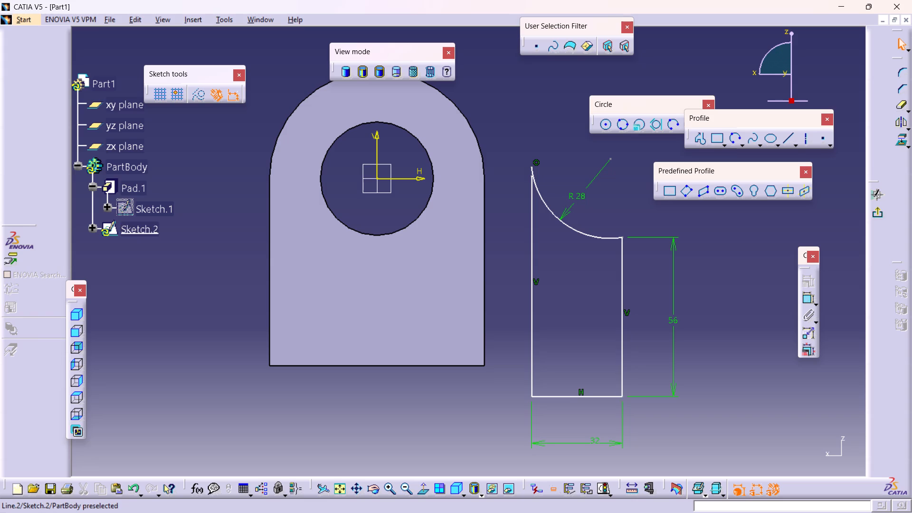
left_click(529, 289)
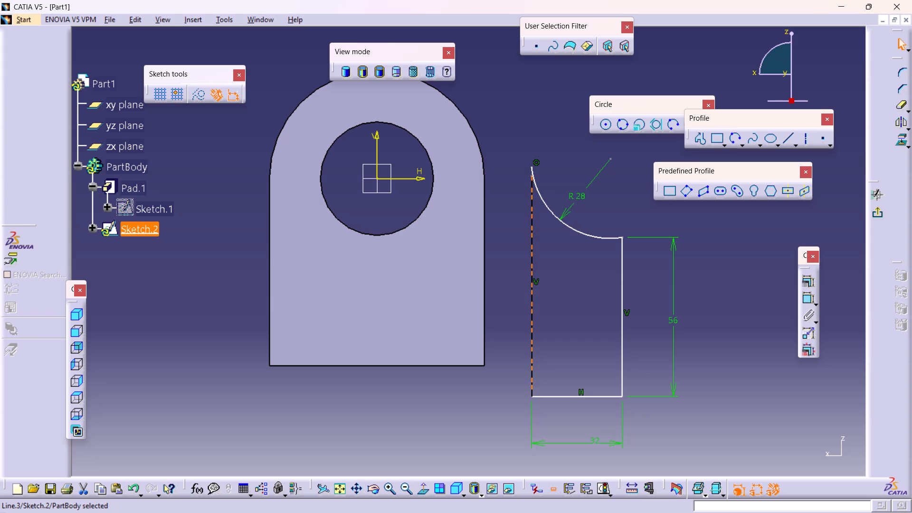
left_click(532, 223)
key("Delete")
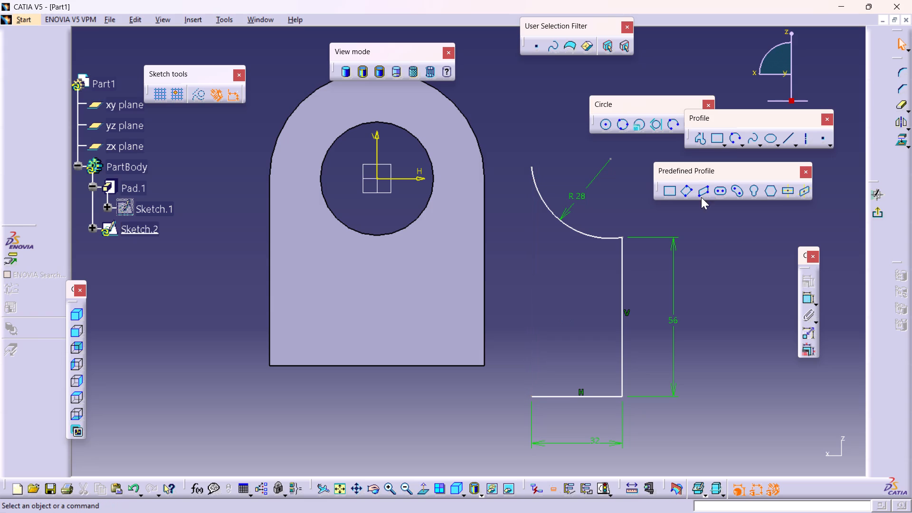
Draw a vertical line from the bottom line's open endpoint nearest the pad up to the 28 mm arc's upper endpoint.
left_click(788, 137)
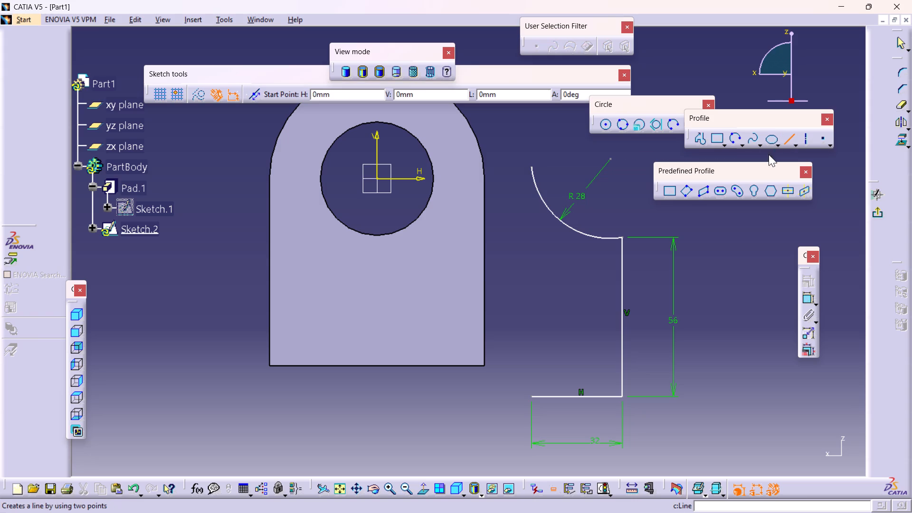
left_click(533, 398)
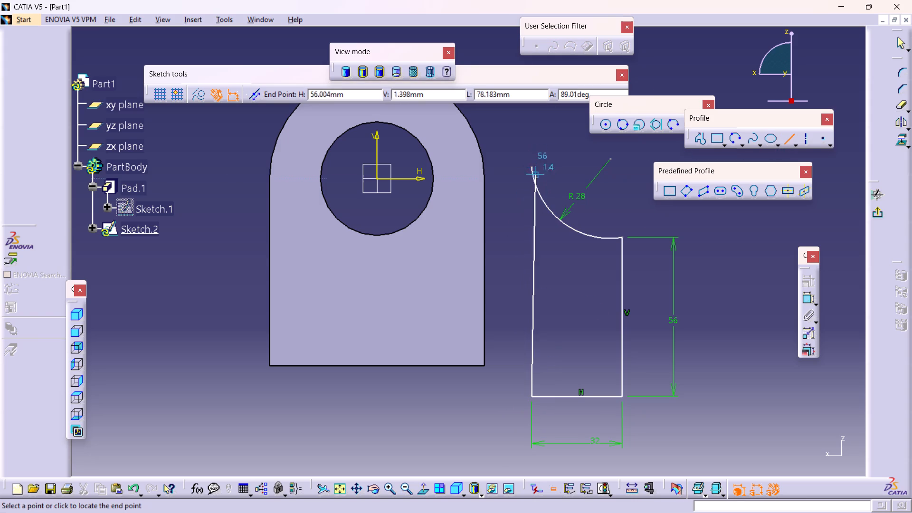
left_click(530, 170)
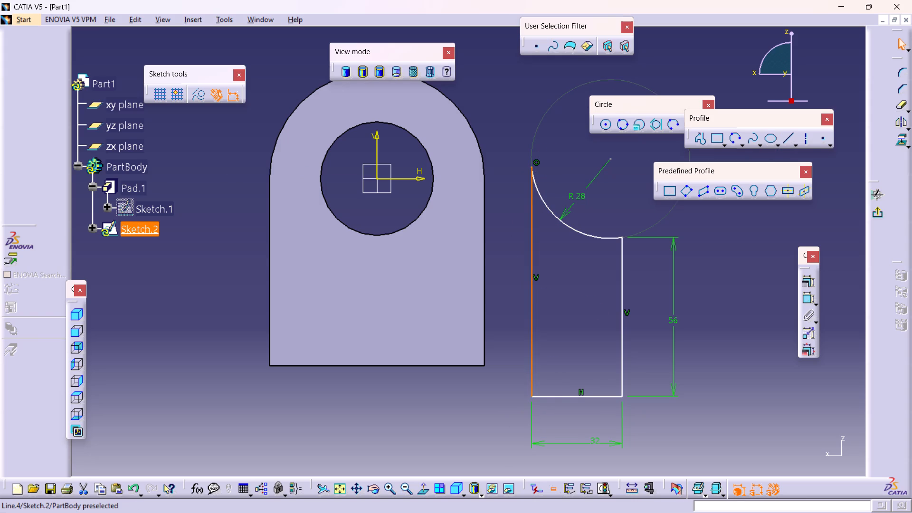
Apply a tangency constraint between the redrawn long vertical line and the 28 mm arc.
left_click(541, 199, "ctrl")
right_click_drag(565, 244, 565, 252)
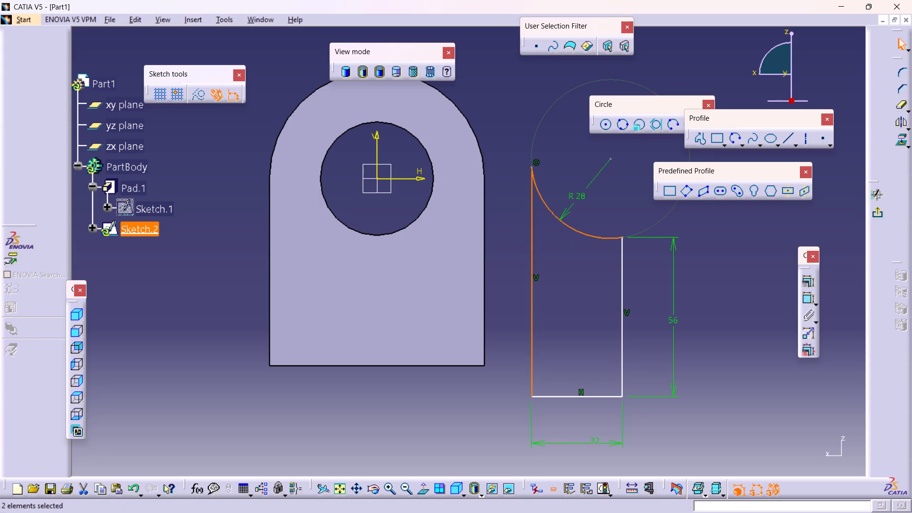
left_click(813, 277)
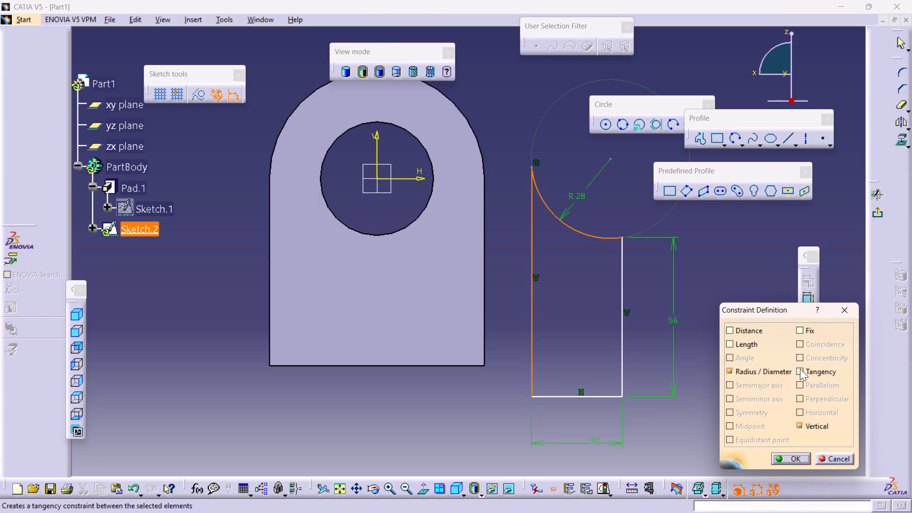
left_click(800, 368)
left_click(791, 457)
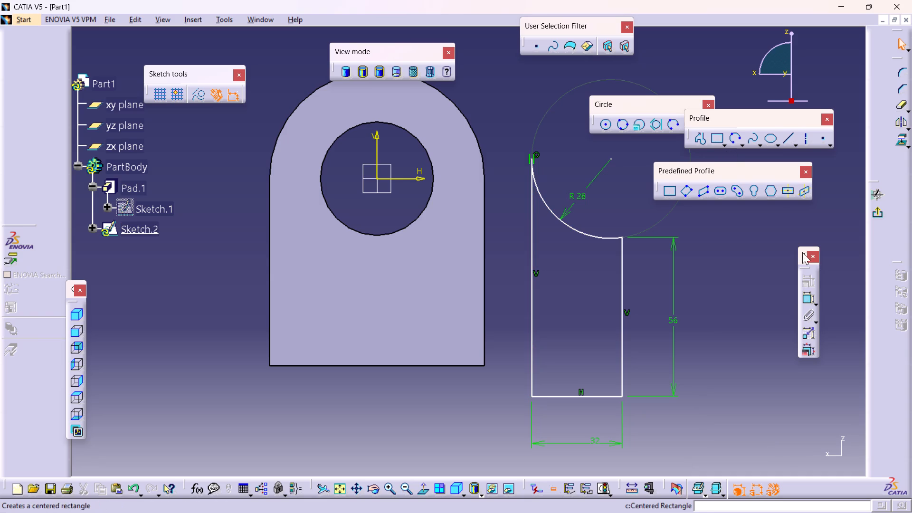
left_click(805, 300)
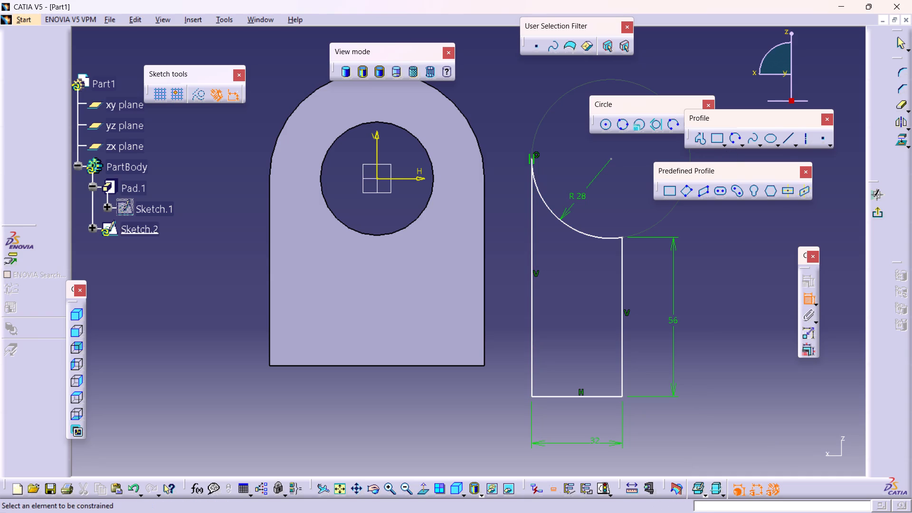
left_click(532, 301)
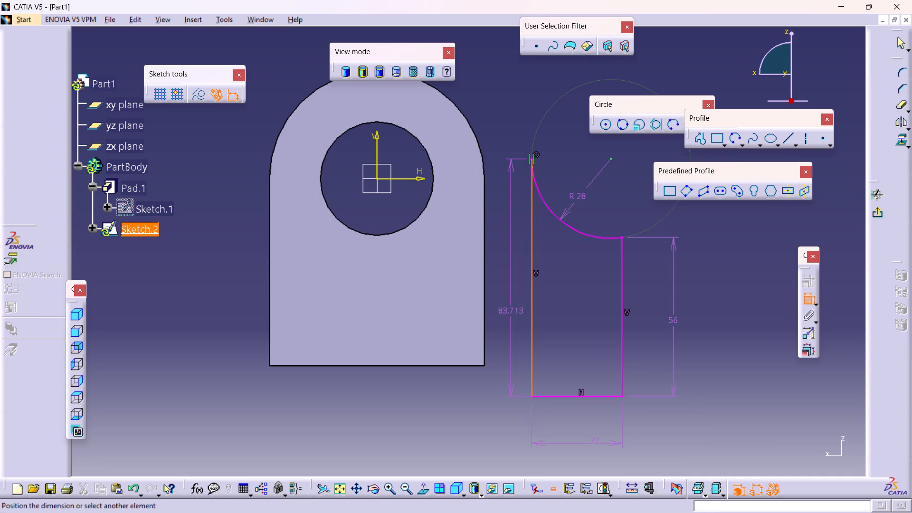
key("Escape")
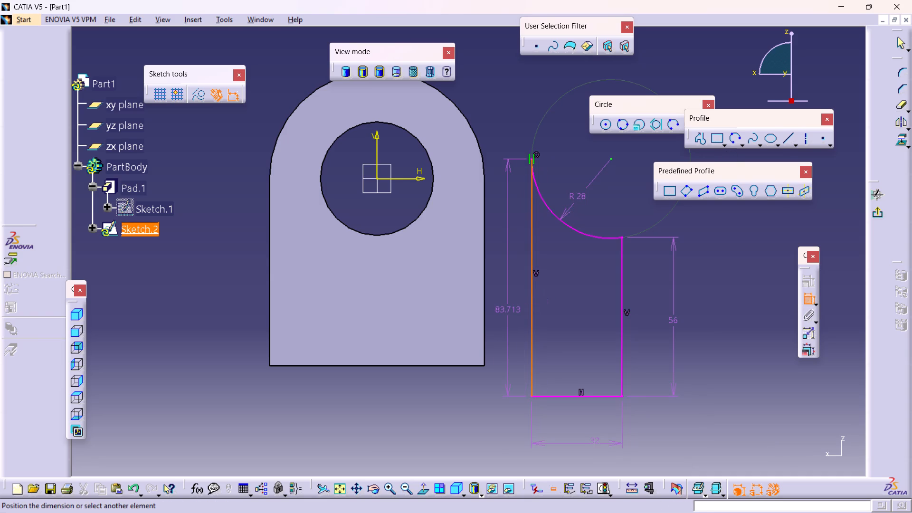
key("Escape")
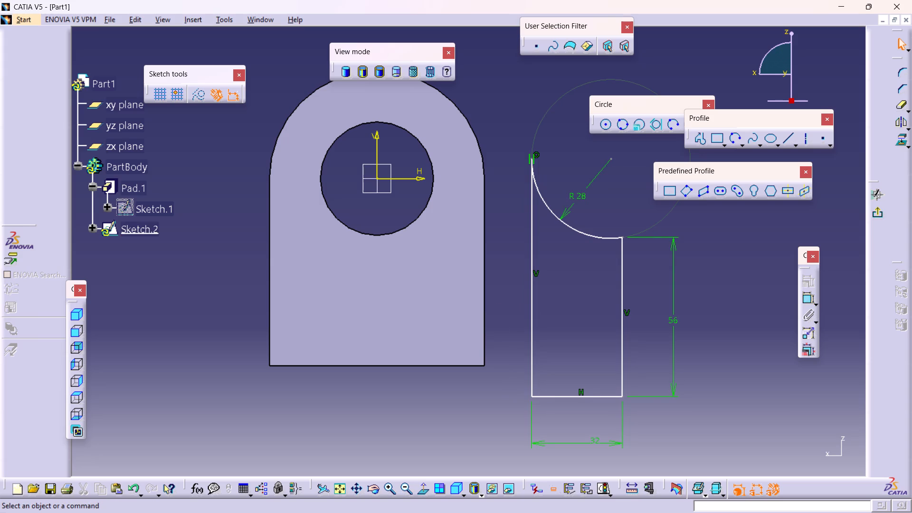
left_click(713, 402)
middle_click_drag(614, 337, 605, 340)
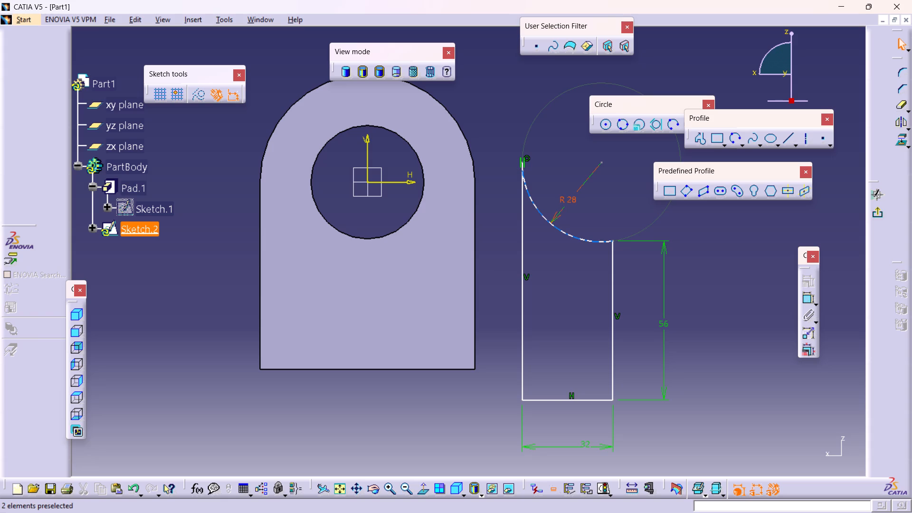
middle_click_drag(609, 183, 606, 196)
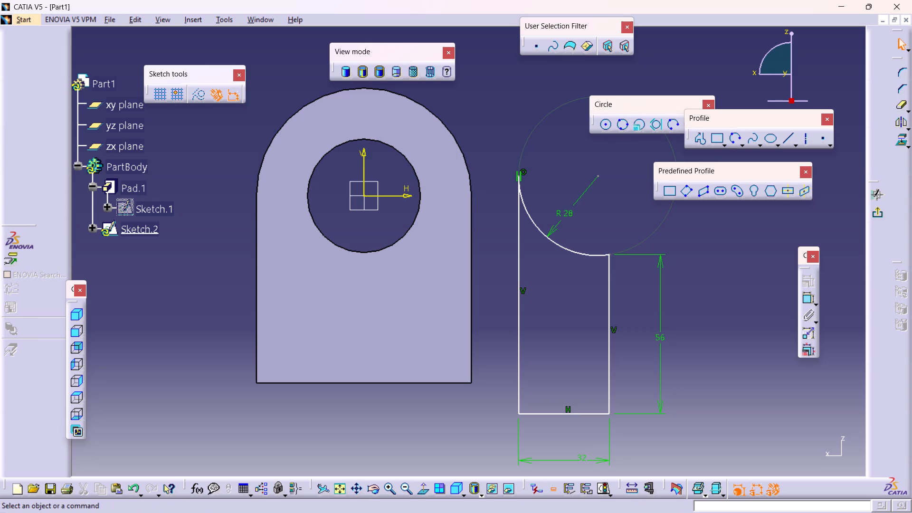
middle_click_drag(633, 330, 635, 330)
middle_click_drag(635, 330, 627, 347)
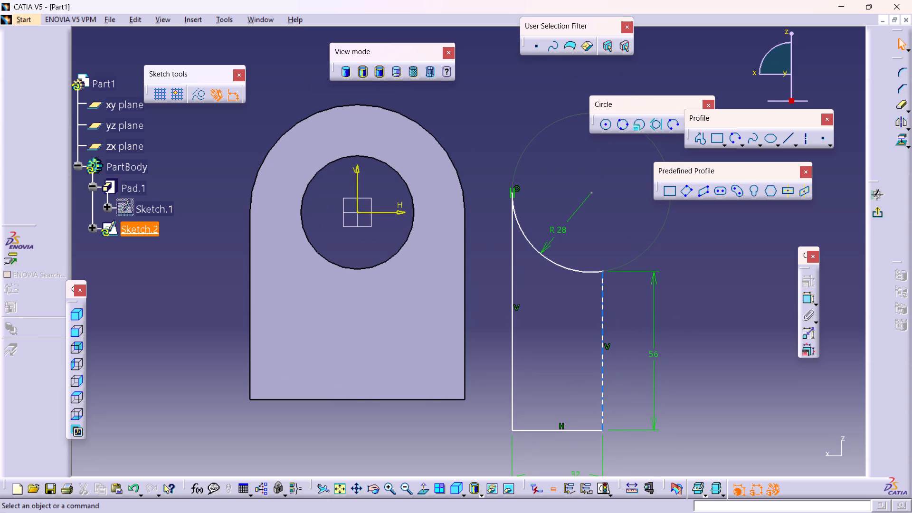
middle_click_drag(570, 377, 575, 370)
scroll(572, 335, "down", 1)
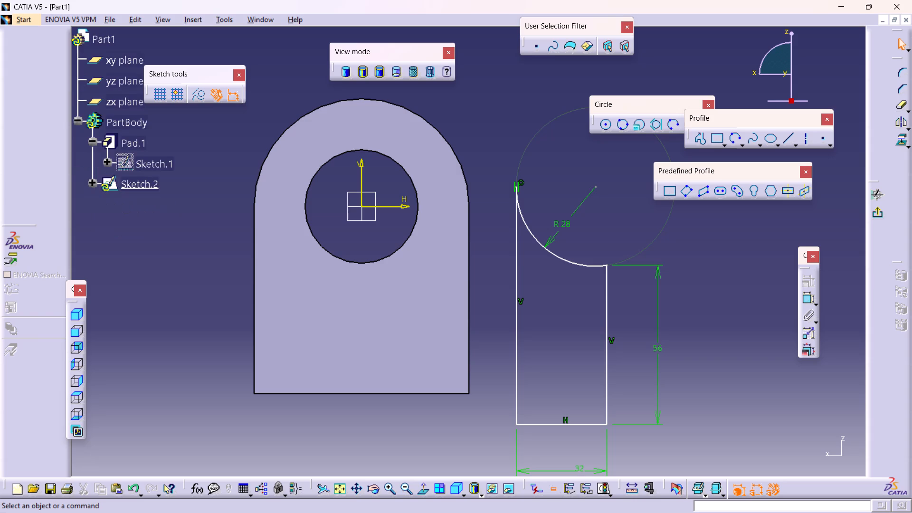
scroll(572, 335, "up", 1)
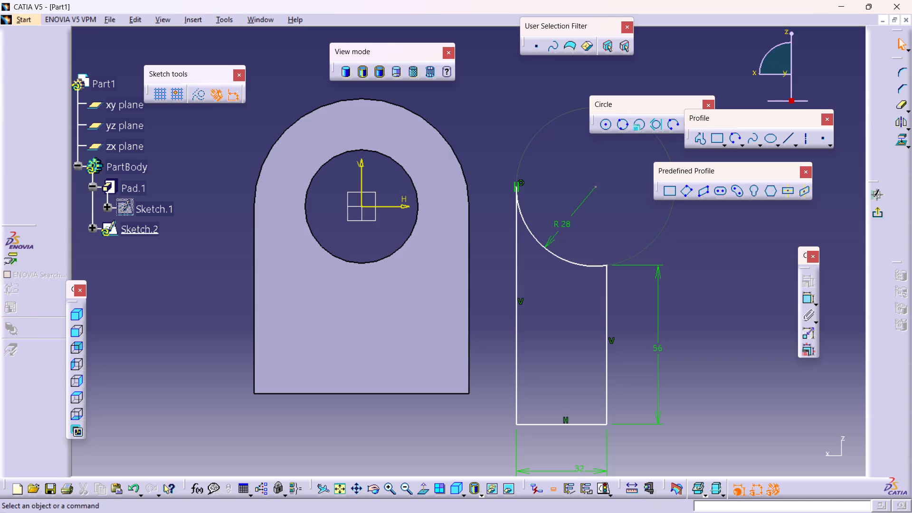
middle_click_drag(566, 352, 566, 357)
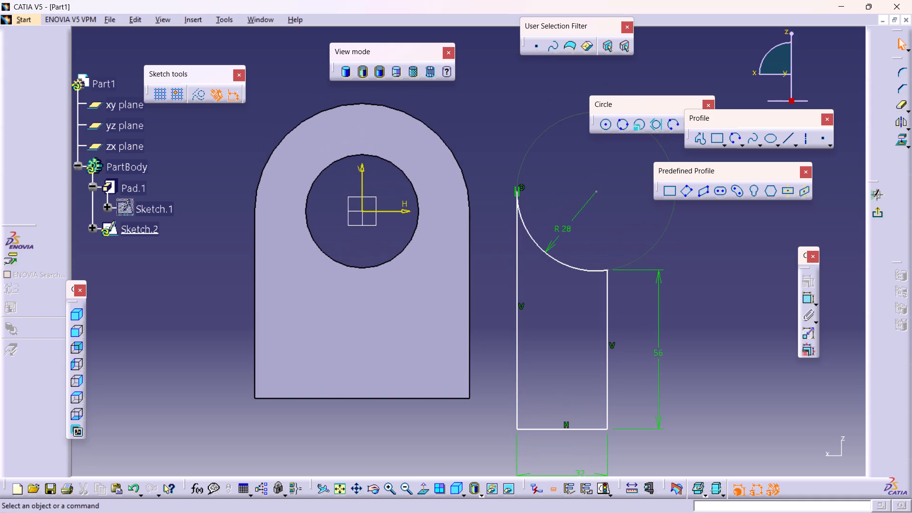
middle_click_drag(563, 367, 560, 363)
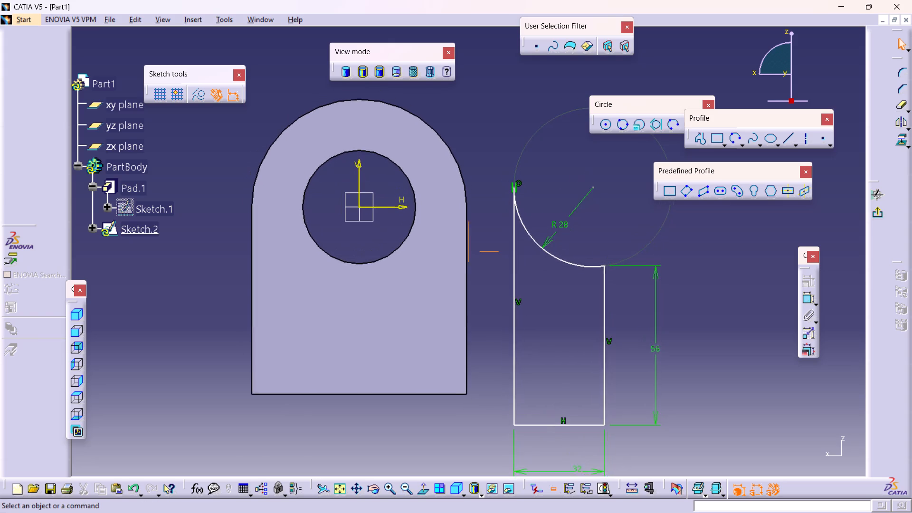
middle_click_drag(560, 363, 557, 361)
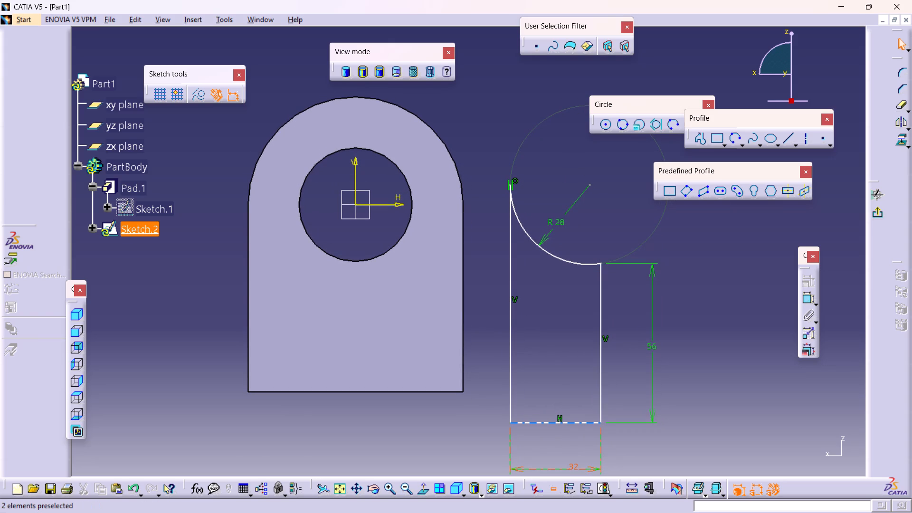
Move the 32 mm width dimension closer to the profile's bottom line.
left_click_drag(593, 465, 593, 458)
left_click_drag(588, 467, 589, 446)
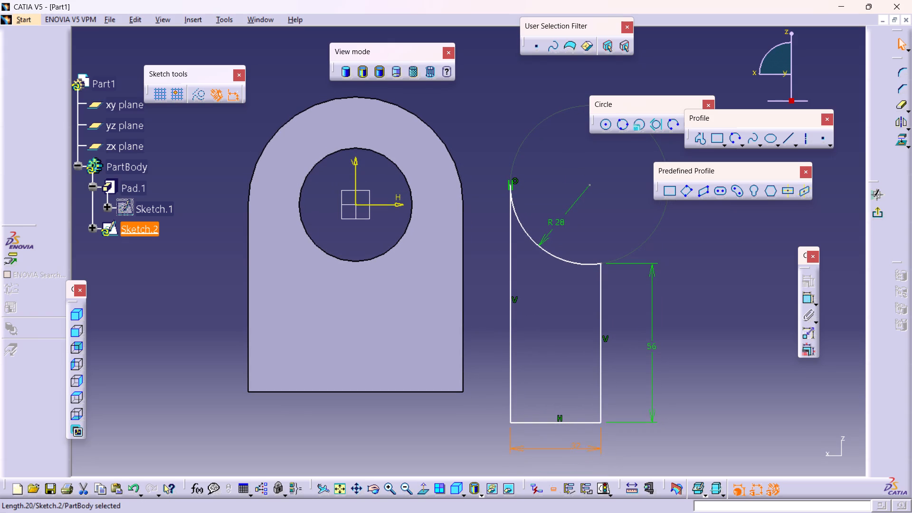
left_click_drag(589, 446, 588, 439)
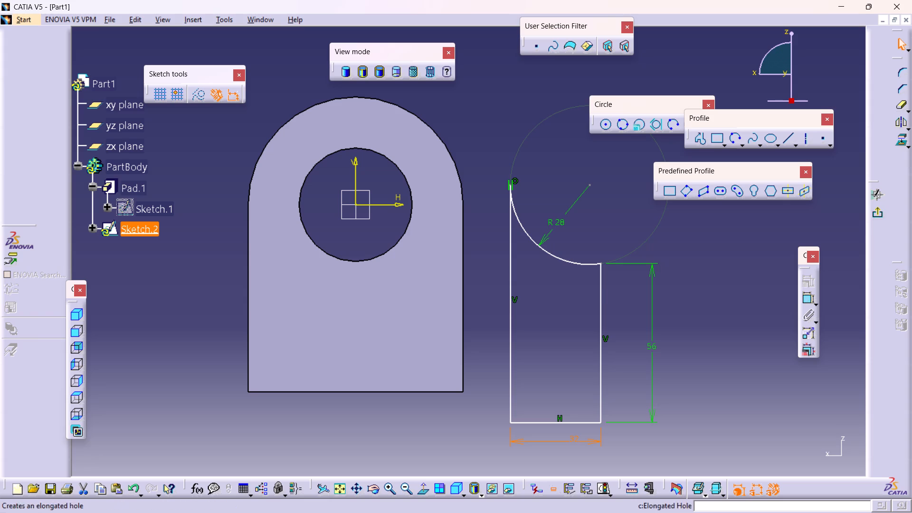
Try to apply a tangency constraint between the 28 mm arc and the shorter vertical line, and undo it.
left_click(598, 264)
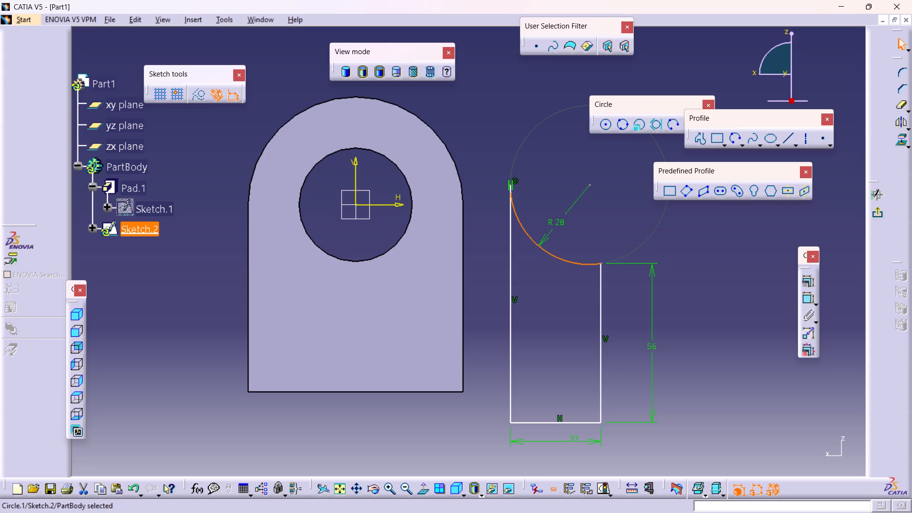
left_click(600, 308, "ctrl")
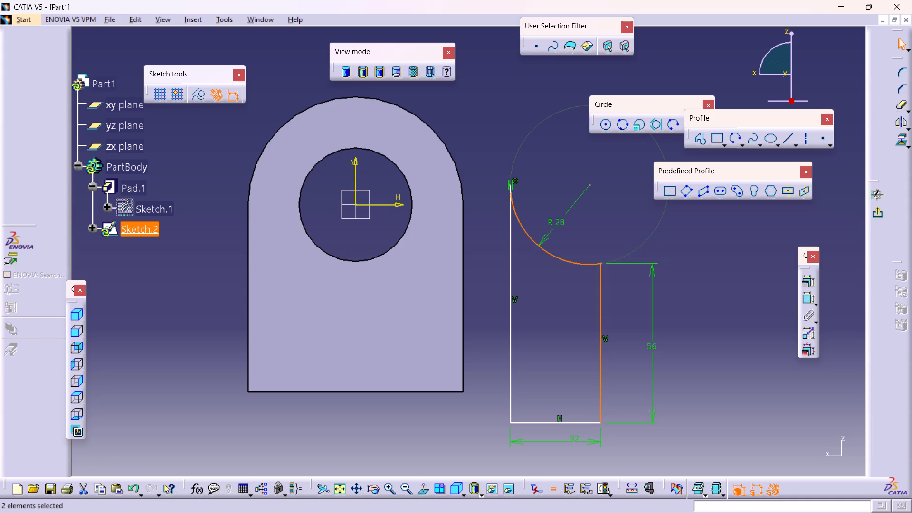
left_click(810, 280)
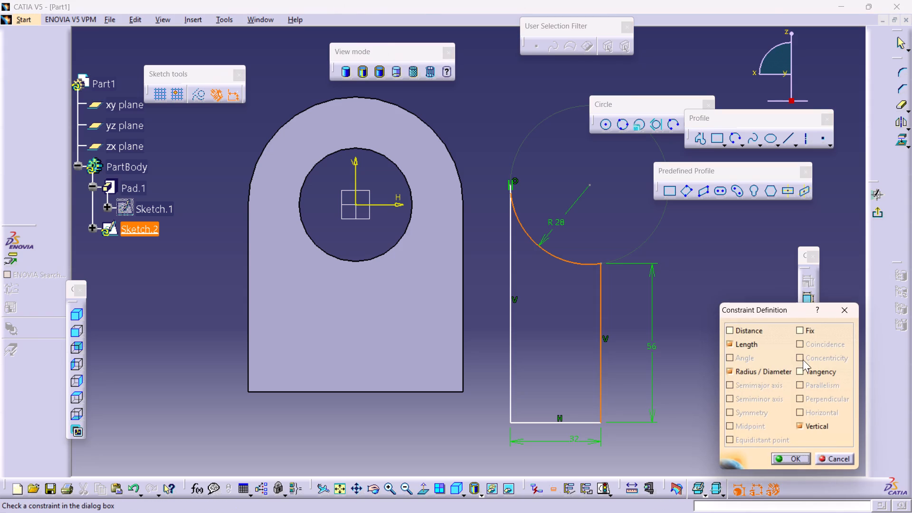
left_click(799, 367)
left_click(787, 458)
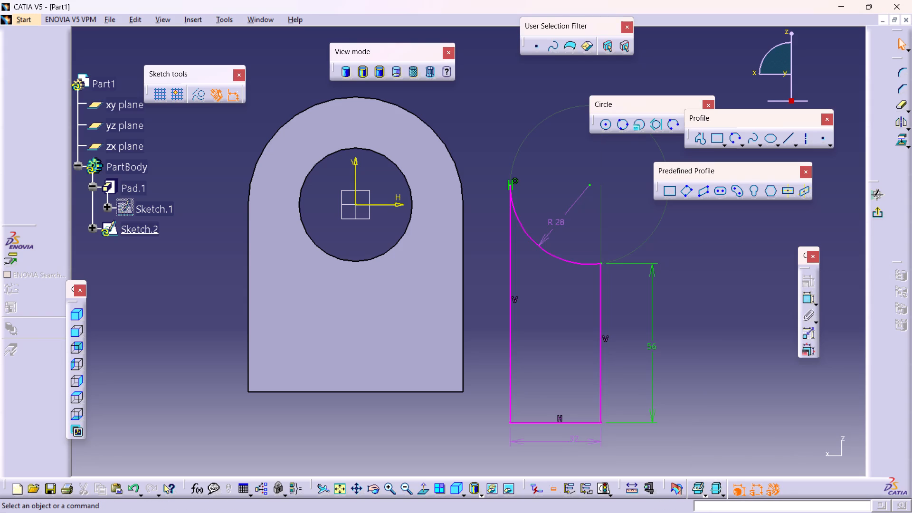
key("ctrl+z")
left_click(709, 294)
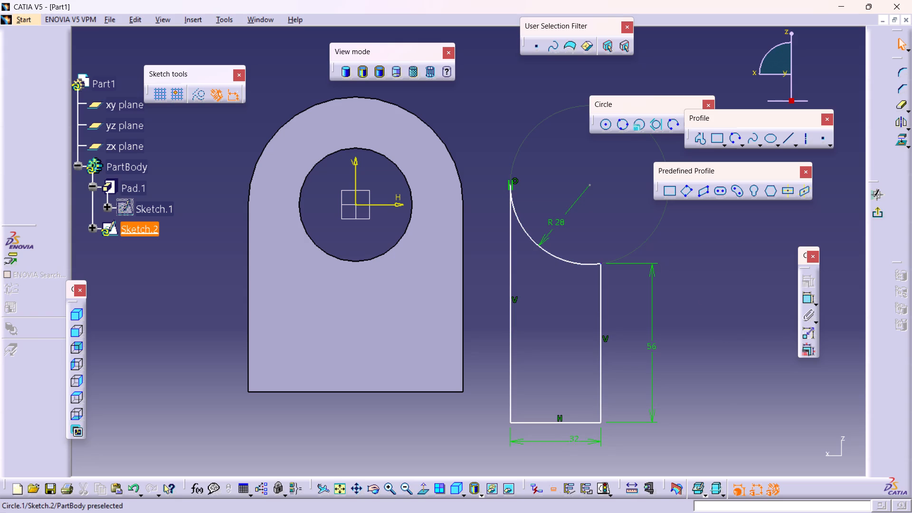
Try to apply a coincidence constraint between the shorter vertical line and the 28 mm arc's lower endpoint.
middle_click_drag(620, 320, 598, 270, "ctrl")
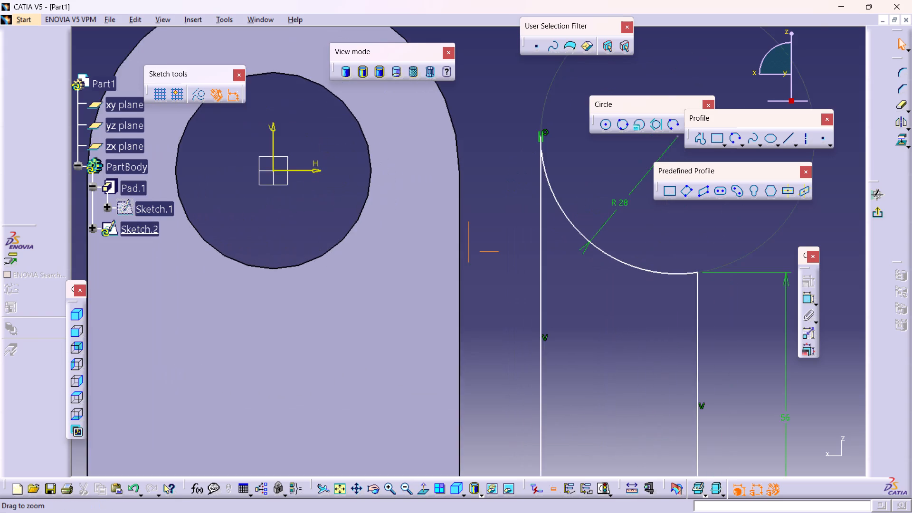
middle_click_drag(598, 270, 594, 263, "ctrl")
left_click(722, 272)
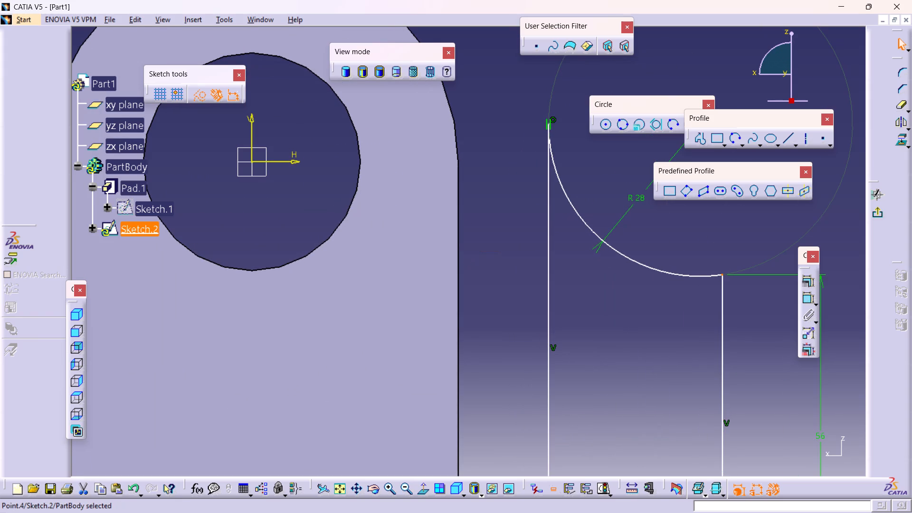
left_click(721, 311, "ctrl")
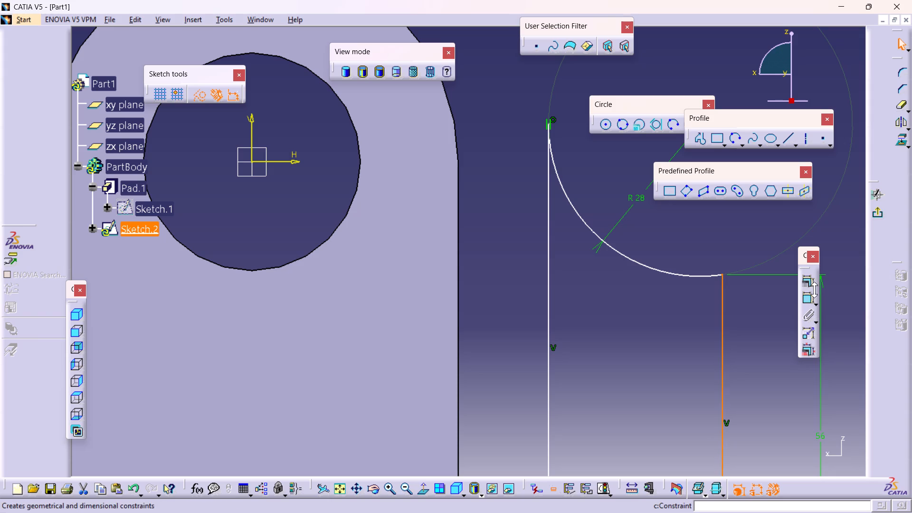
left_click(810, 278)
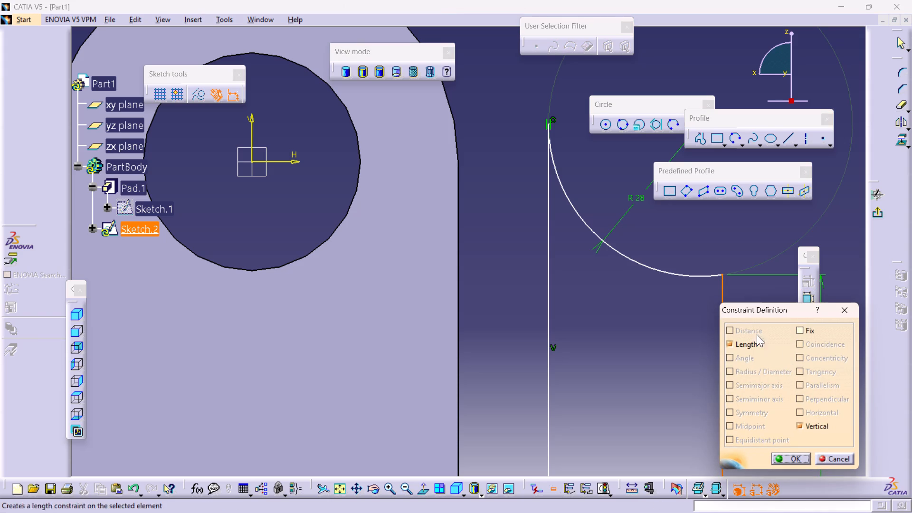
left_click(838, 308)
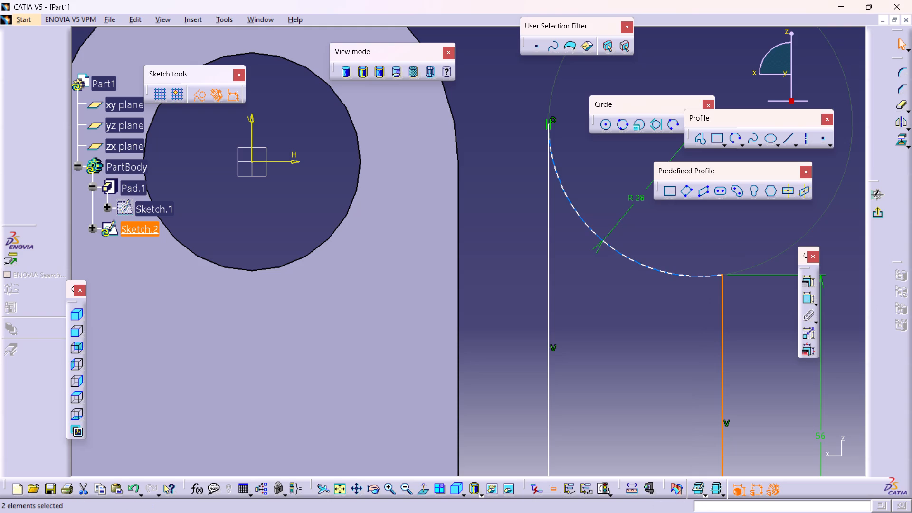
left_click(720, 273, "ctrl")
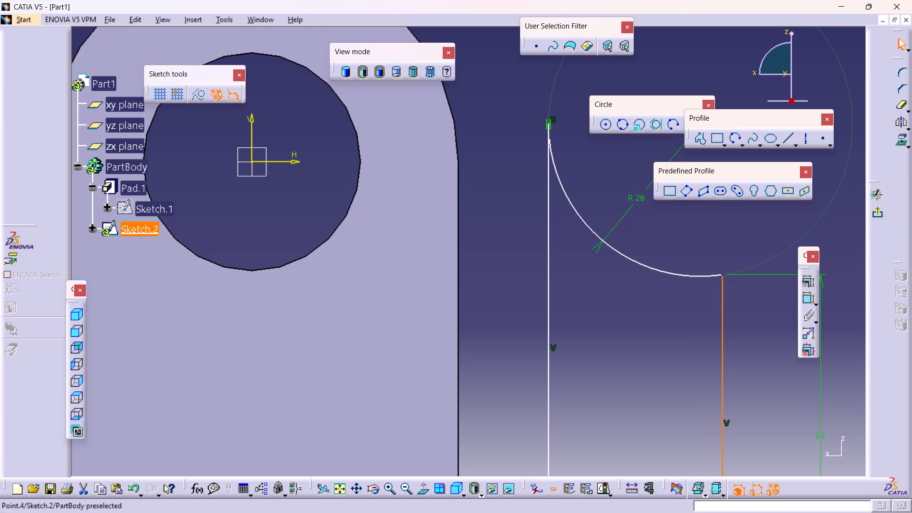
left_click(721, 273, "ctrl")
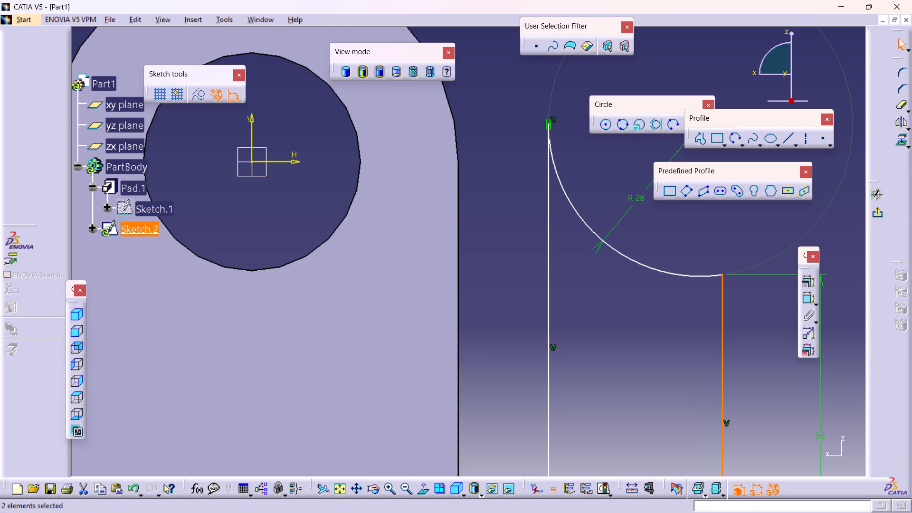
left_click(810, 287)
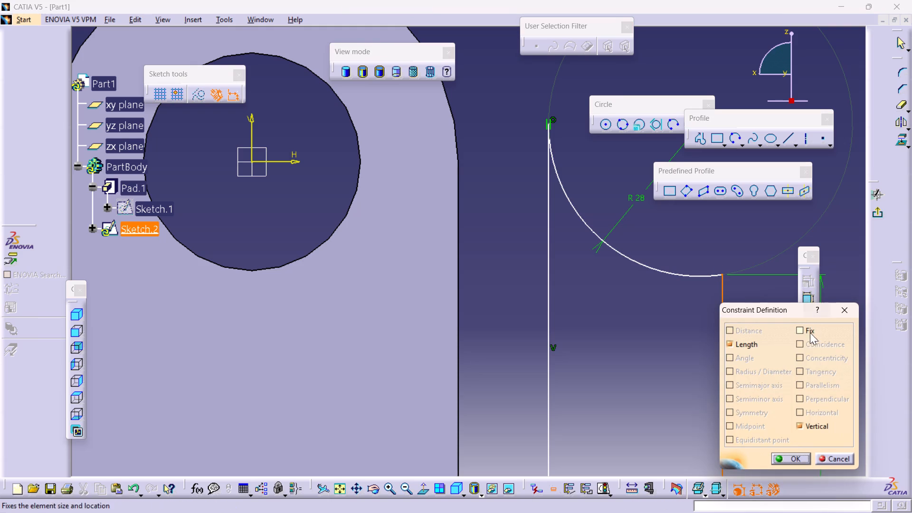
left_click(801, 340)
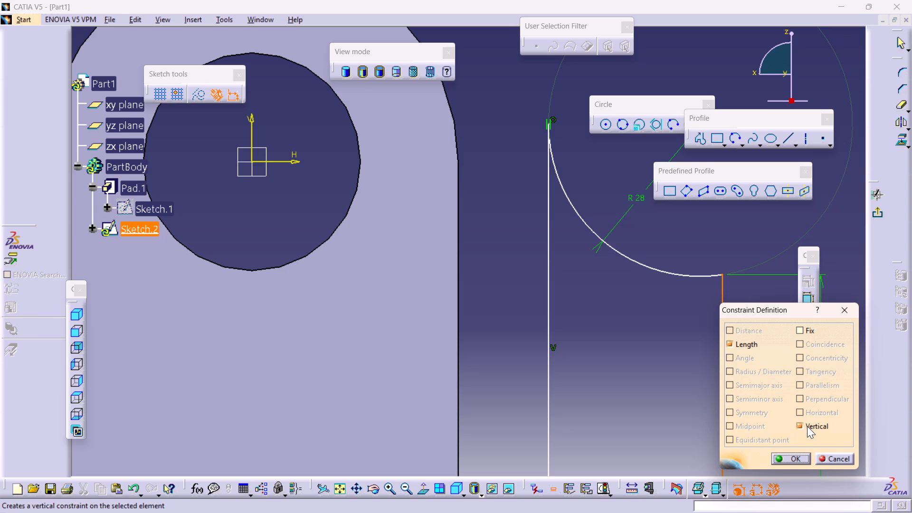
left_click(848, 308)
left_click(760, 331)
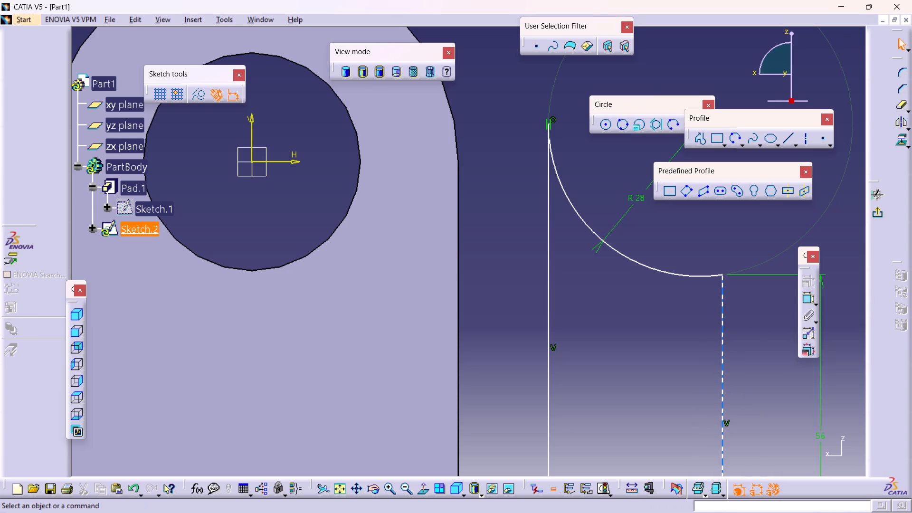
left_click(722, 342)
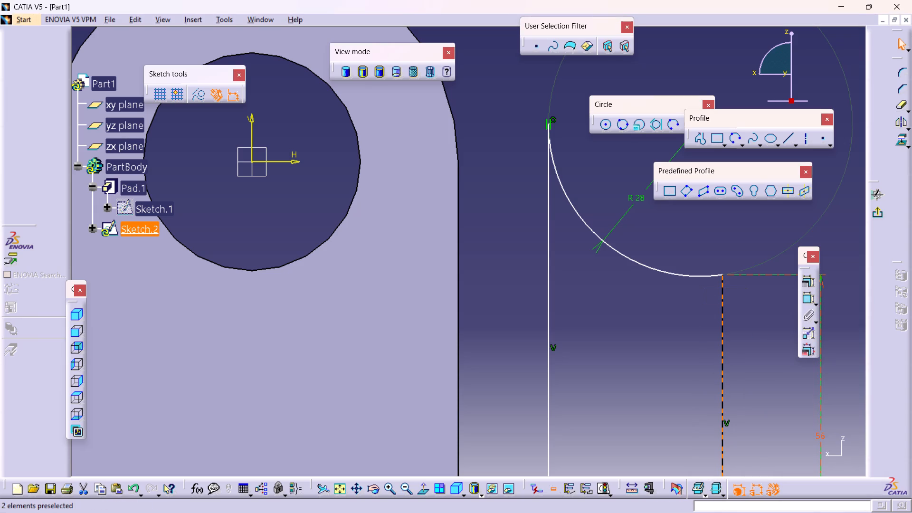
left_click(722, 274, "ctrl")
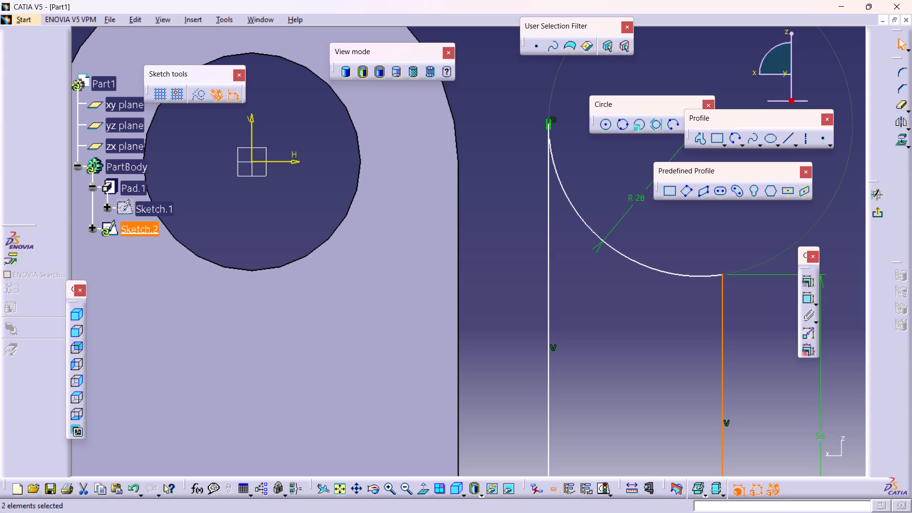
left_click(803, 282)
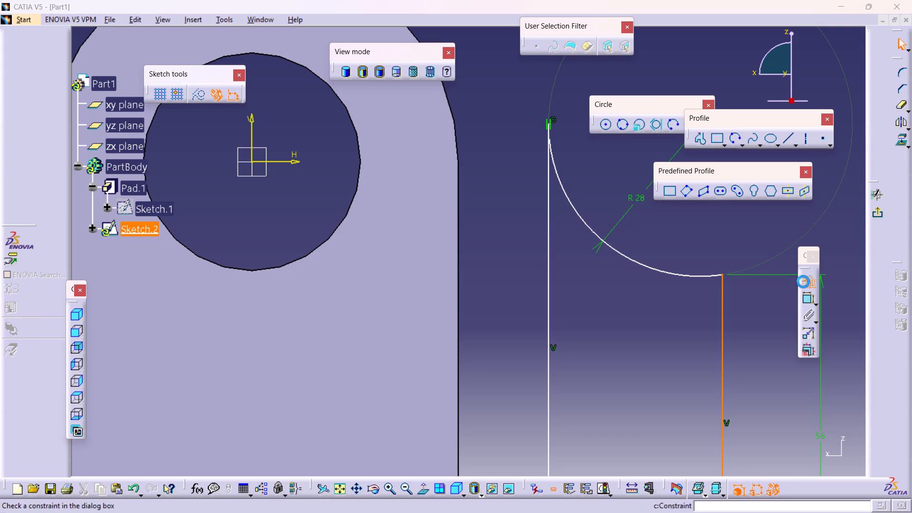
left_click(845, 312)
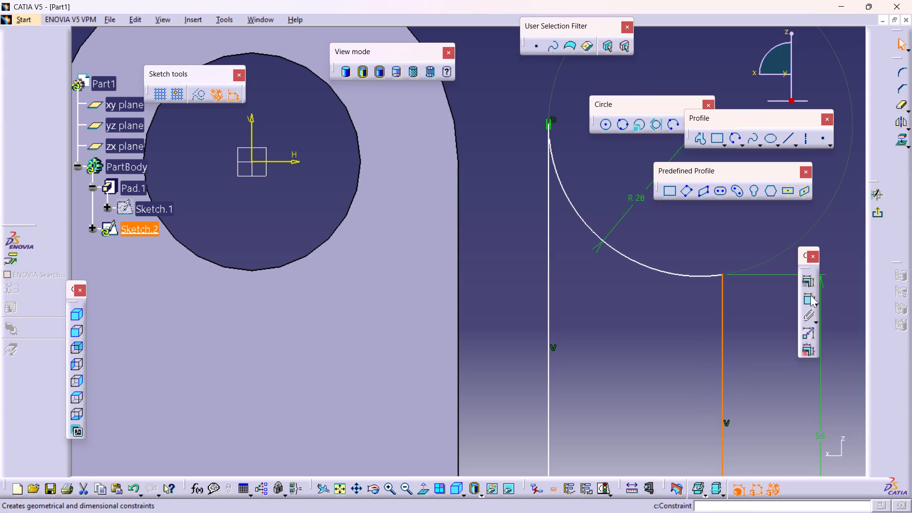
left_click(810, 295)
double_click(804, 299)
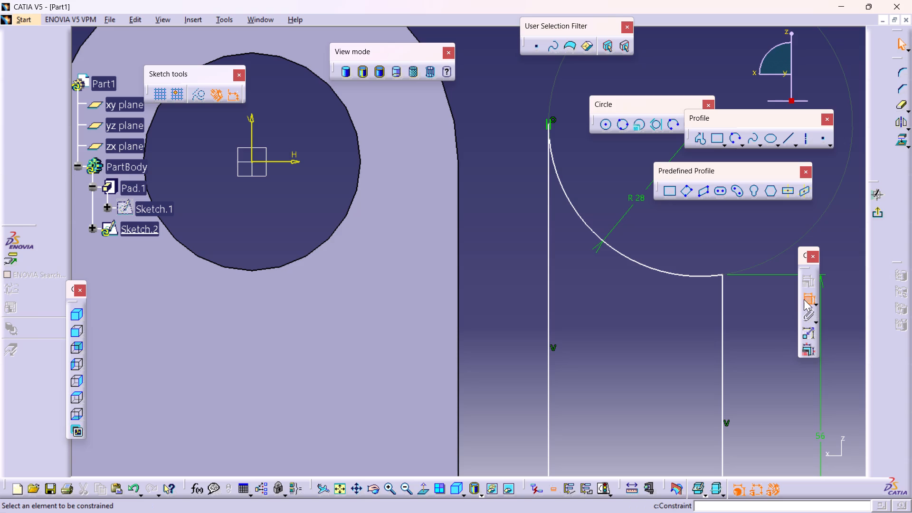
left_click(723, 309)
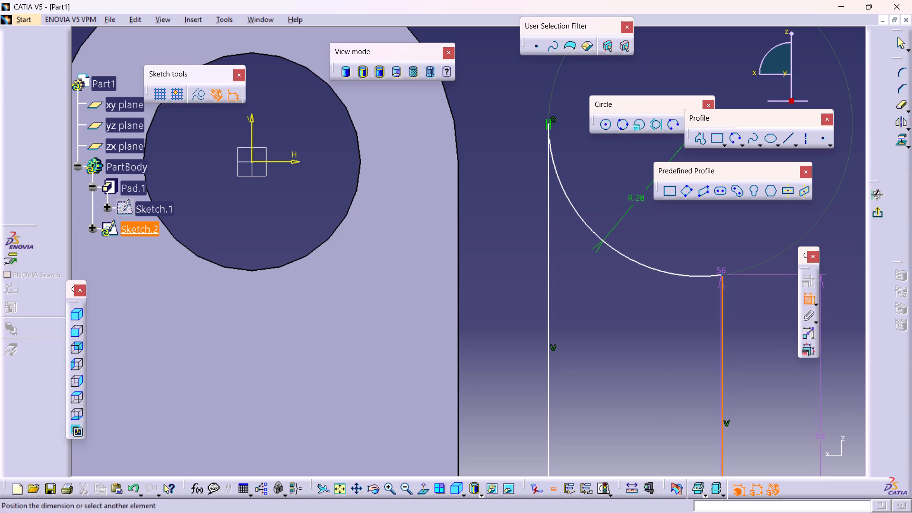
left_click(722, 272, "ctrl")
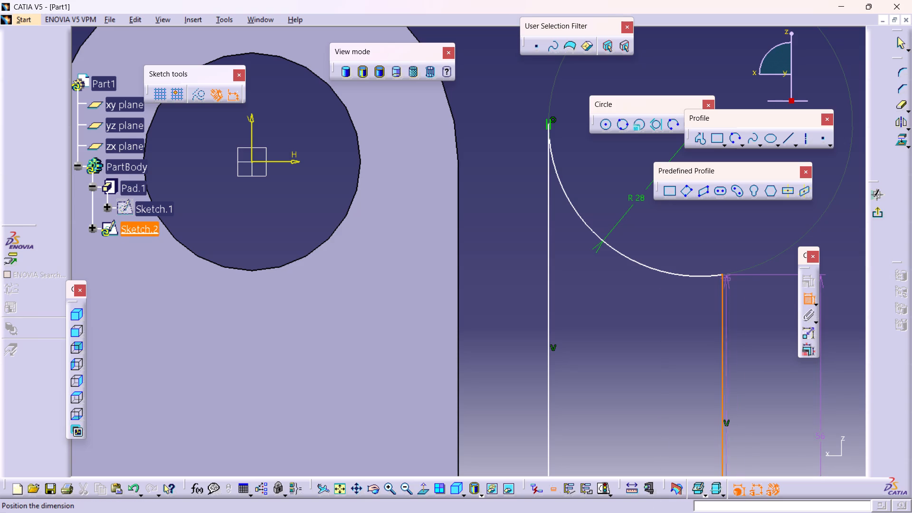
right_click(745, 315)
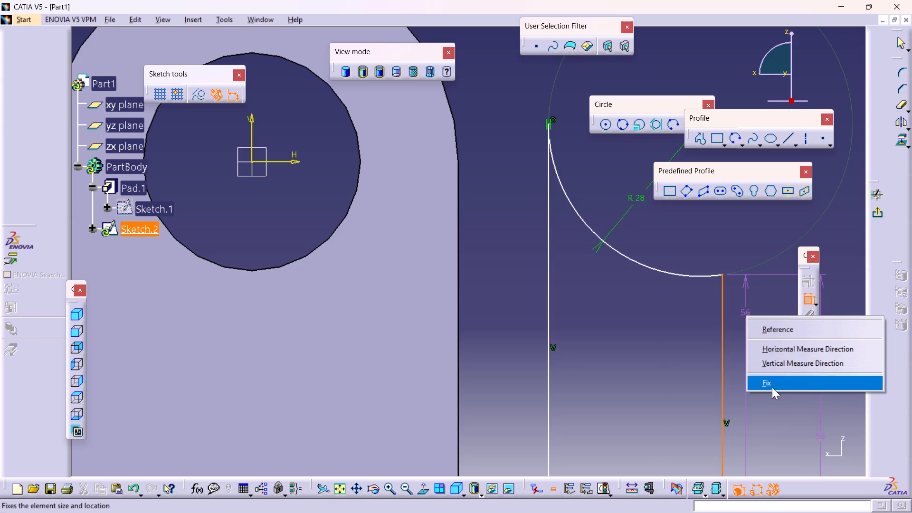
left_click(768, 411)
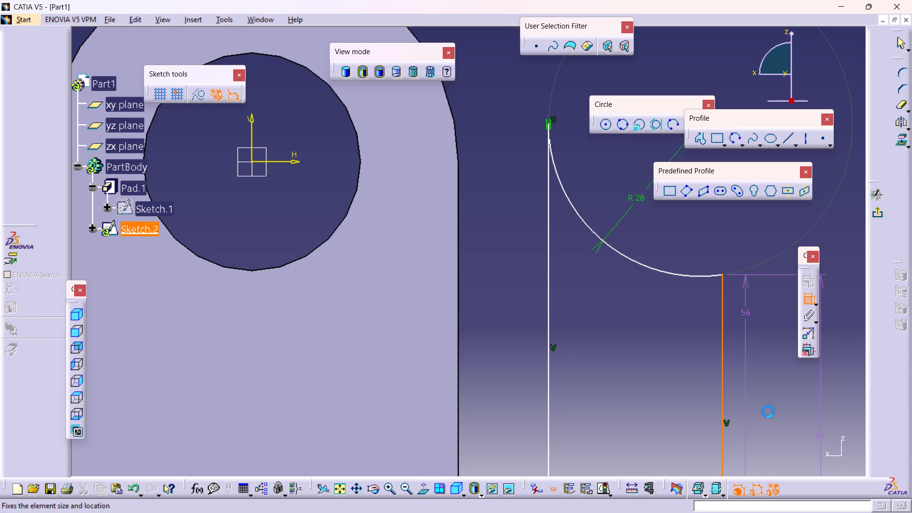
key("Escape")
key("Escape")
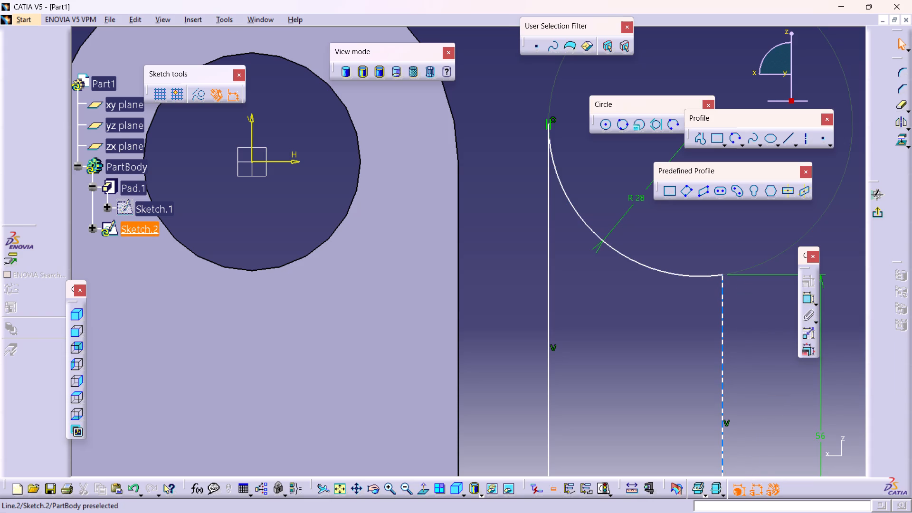
Examine up close the corner where the 28 mm arc meets the shorter vertical line.
middle_click_drag(758, 305, 746, 276, "ctrl")
middle_click_drag(762, 322, 630, 298)
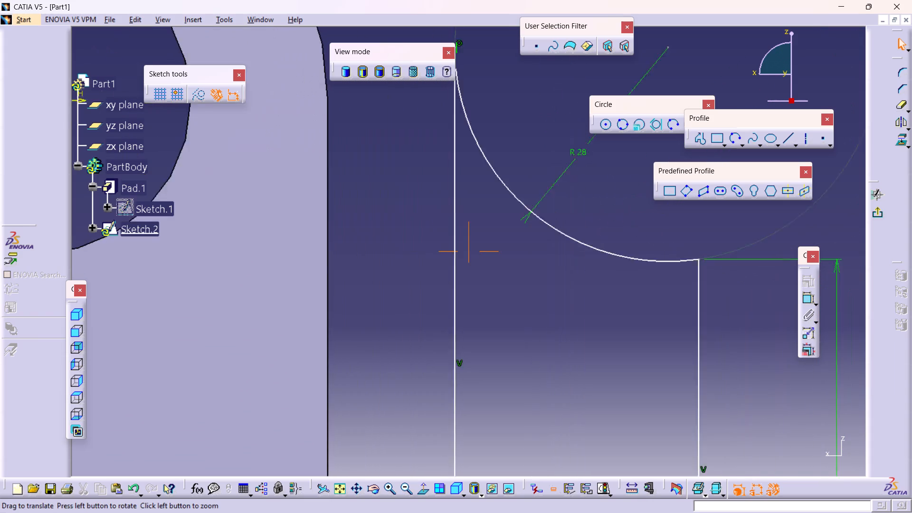
middle_click_drag(630, 298, 501, 330)
middle_click_drag(584, 339, 584, 258, "ctrl")
middle_click_drag(701, 394, 571, 332)
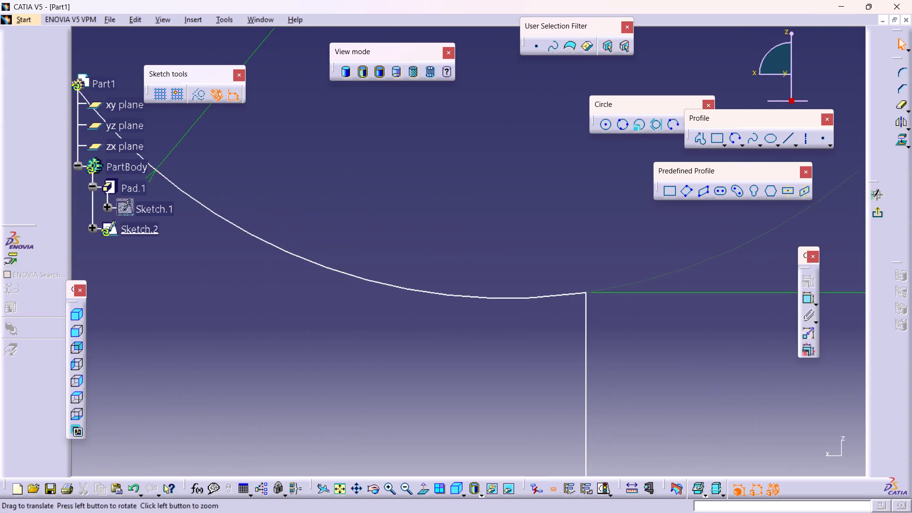
middle_click_drag(627, 324, 593, 237, "ctrl")
middle_click_drag(720, 393, 578, 329)
middle_click_drag(719, 361, 713, 351, "ctrl")
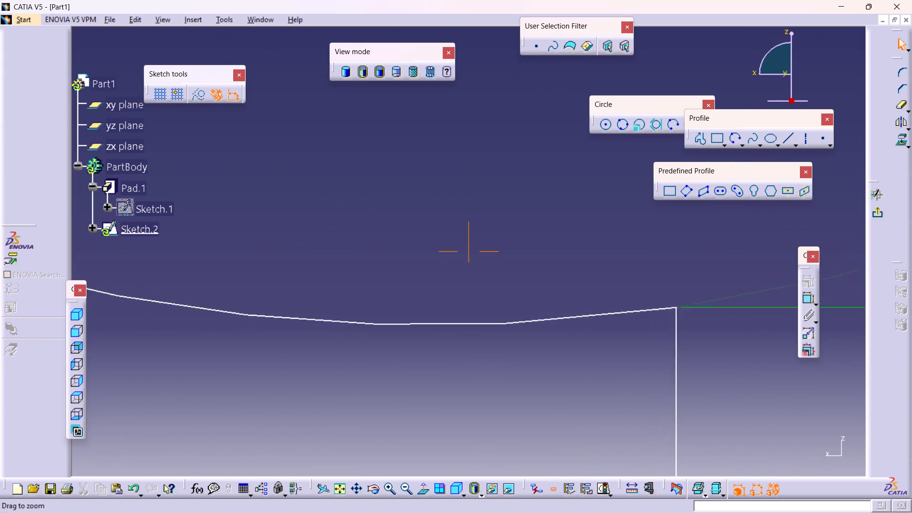
middle_click_drag(713, 351, 701, 291, "ctrl")
middle_click_drag(813, 407, 546, 378)
scroll(551, 378, "up", 1)
middle_click_drag(733, 392, 709, 361, "ctrl")
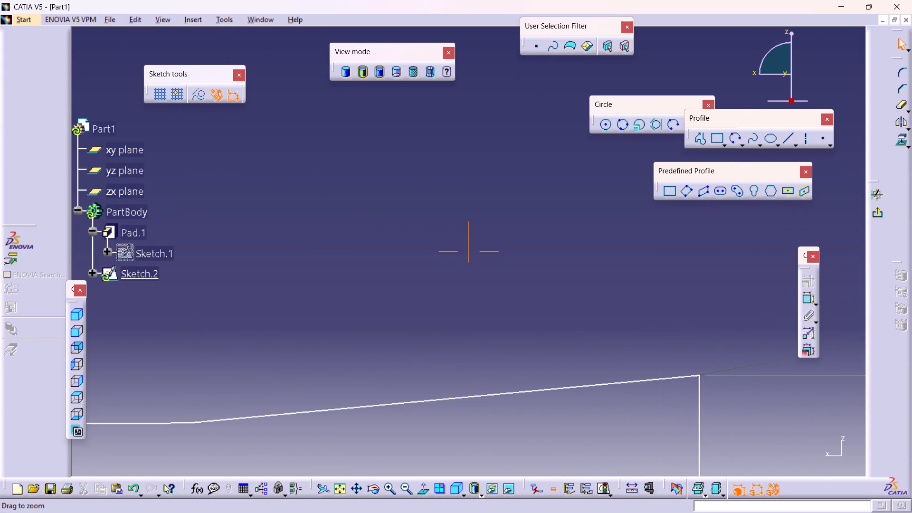
middle_click_drag(709, 361, 706, 357, "ctrl")
middle_click_drag(665, 332, 691, 456, "ctrl")
scroll(689, 454, "down", 1, "ctrl")
middle_click_drag(556, 281, 600, 440, "ctrl")
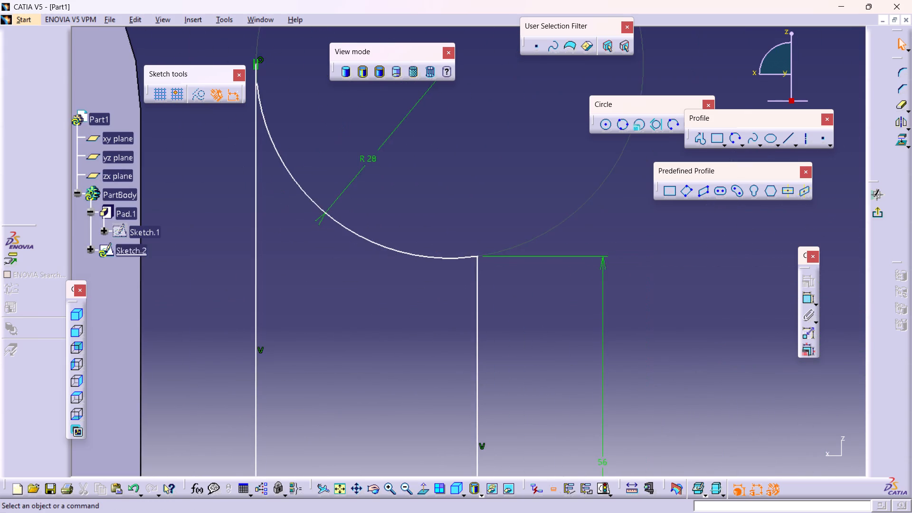
Examine up close the junction between the 28 mm arc's upper endpoint and the long vertical line.
middle_click_drag(469, 285, 475, 315, "ctrl")
middle_click_drag(408, 198, 584, 297)
middle_click_drag(510, 264, 514, 195, "ctrl")
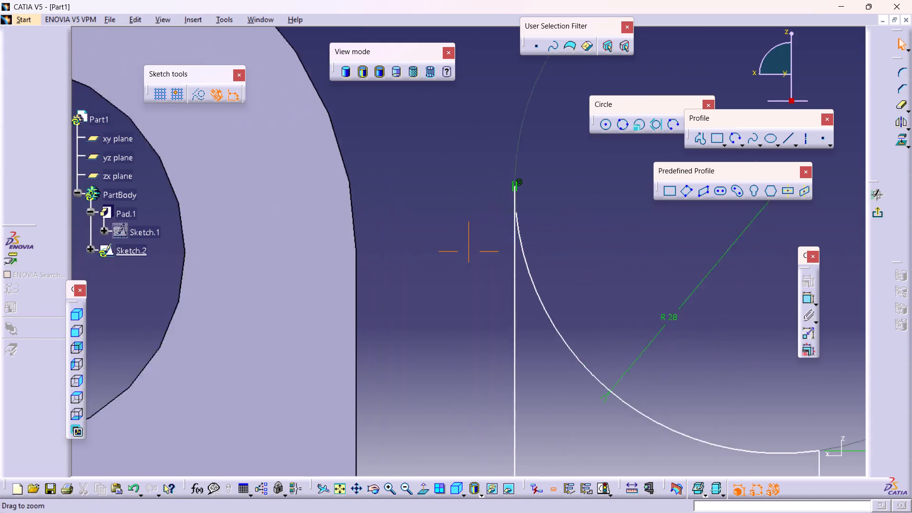
middle_click_drag(514, 195, 512, 169, "ctrl")
middle_click_drag(624, 199, 573, 285)
middle_click_drag(492, 325, 485, 248, "ctrl")
middle_click_drag(616, 361, 618, 356)
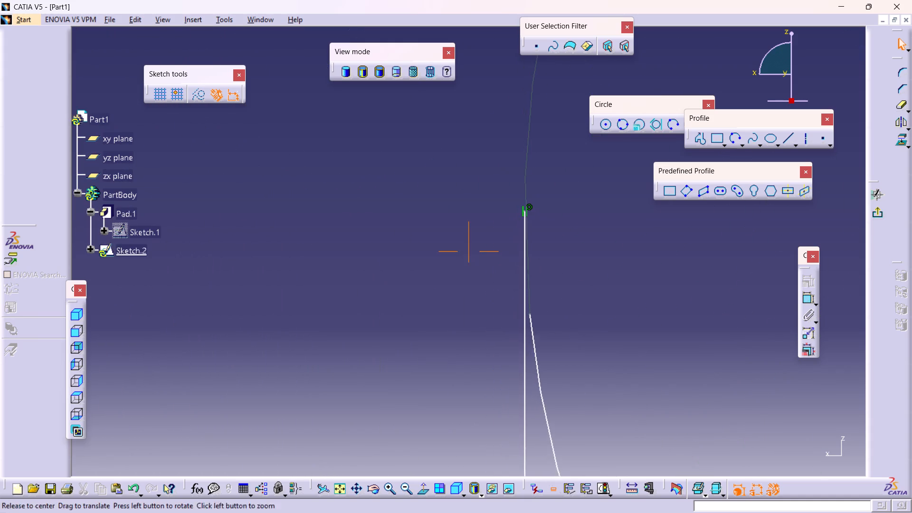
middle_click_drag(618, 356, 598, 325)
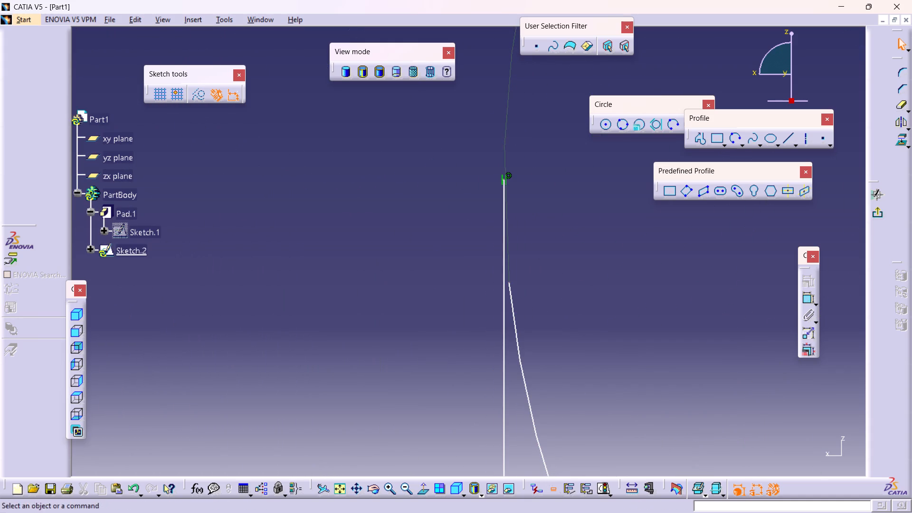
Apply a coincidence constraint between the long vertical line and the 28 mm arc's upper endpoint.
double_click(814, 296)
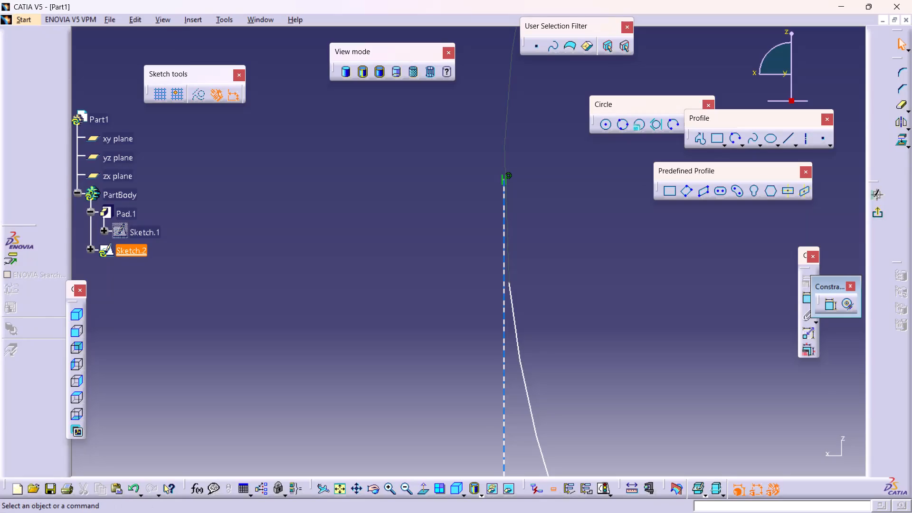
left_click(506, 282)
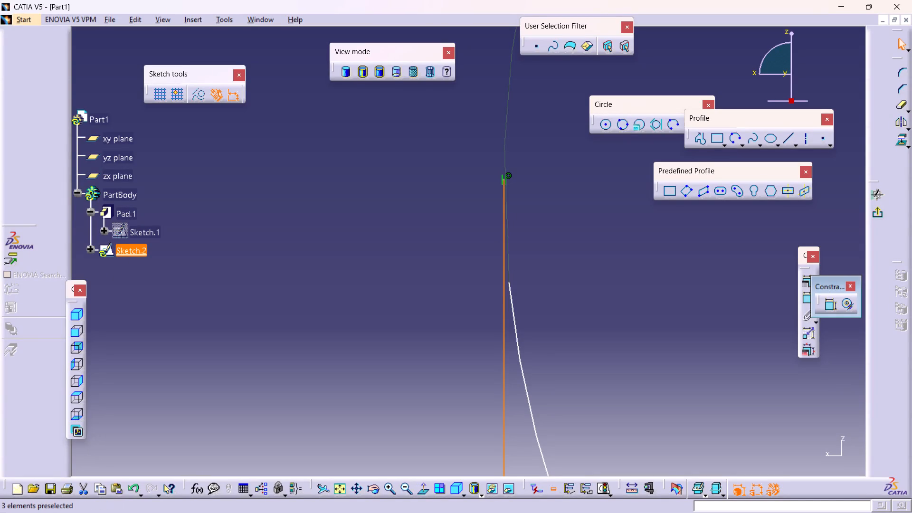
left_click(510, 285, "ctrl")
right_click(538, 304)
left_click(803, 296)
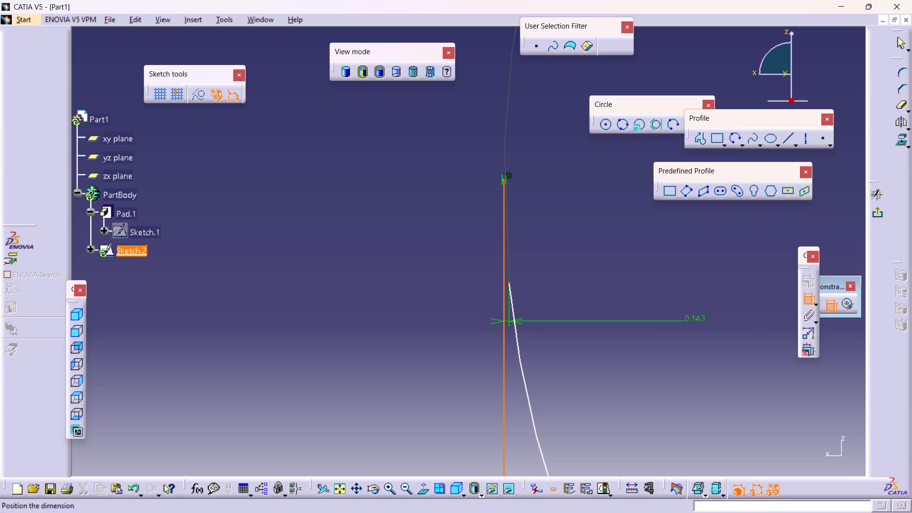
right_click(610, 302)
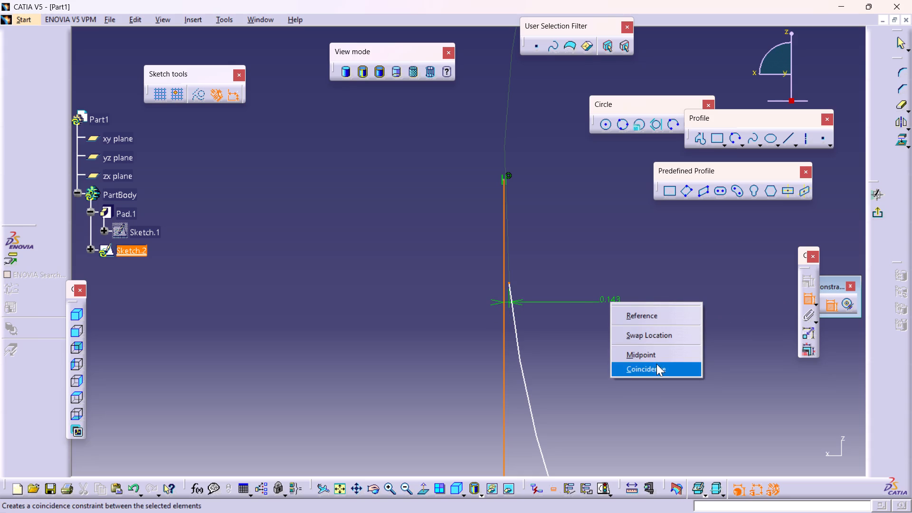
left_click(653, 369)
Examine the whole arc-sided profile beside the pad, checking how the 28 mm arc joins both vertical lines.
middle_click_drag(619, 327, 629, 362, "ctrl")
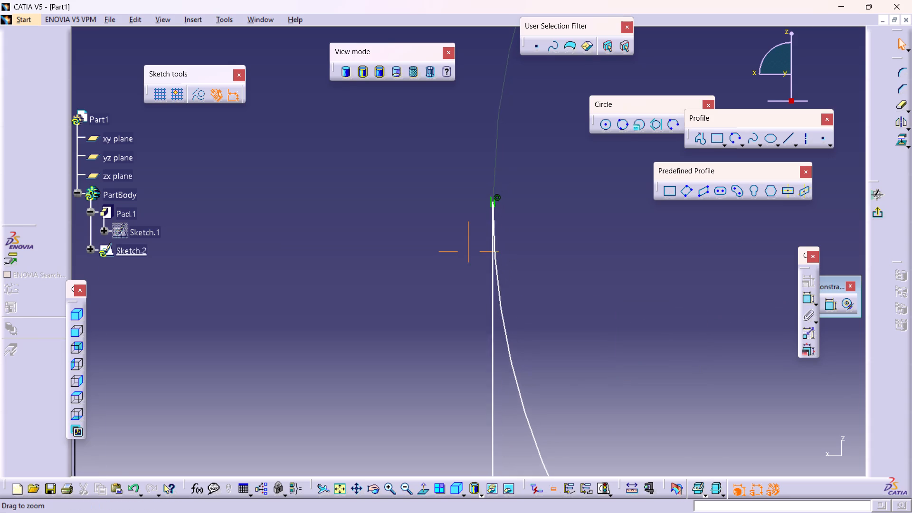
middle_click_drag(629, 362, 639, 454, "ctrl")
middle_click_drag(615, 337, 636, 422, "ctrl")
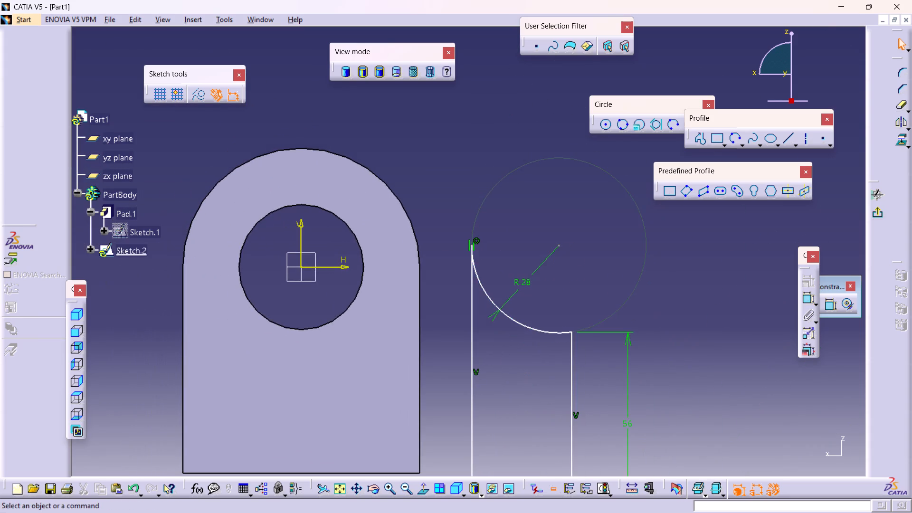
middle_click_drag(605, 354, 616, 388, "ctrl")
middle_click_drag(574, 379, 605, 361)
middle_click_drag(570, 326, 567, 305, "ctrl")
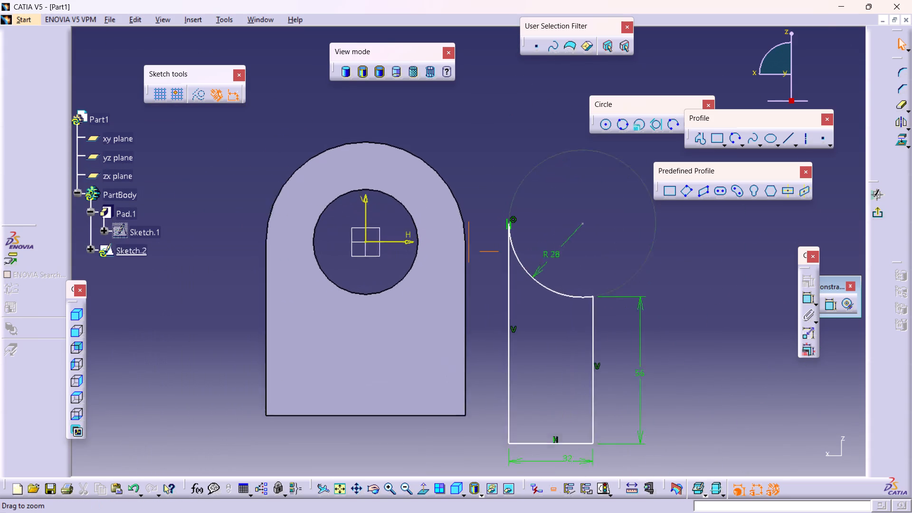
middle_click_drag(567, 305, 566, 284, "ctrl")
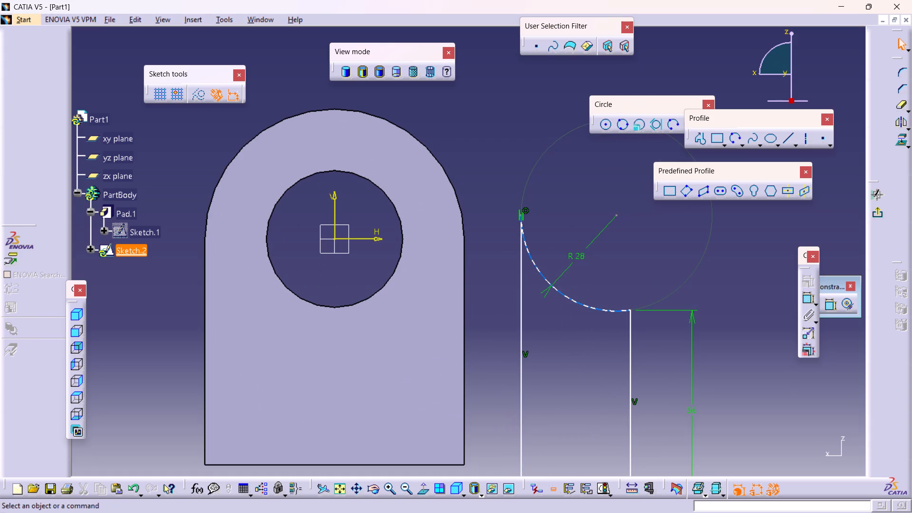
middle_click_drag(582, 263, 580, 284, "ctrl")
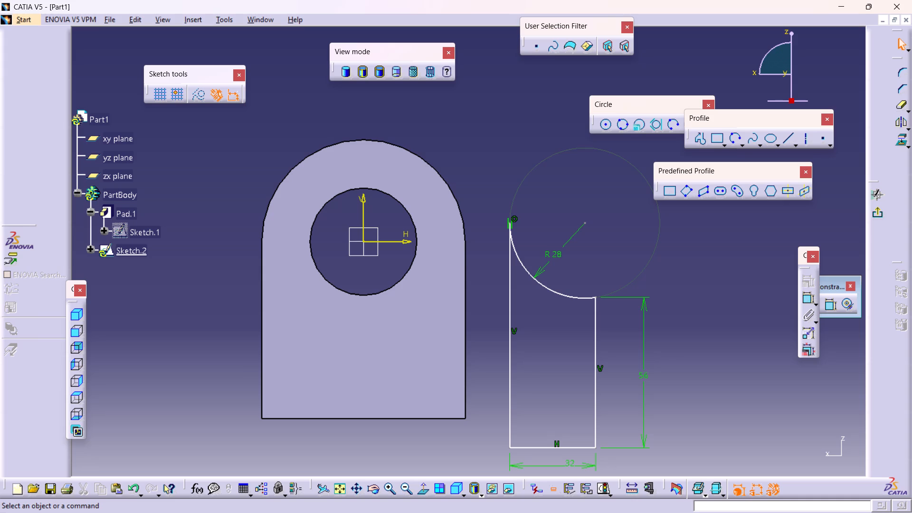
middle_click_drag(589, 349, 562, 326)
middle_click_drag(573, 336, 558, 319)
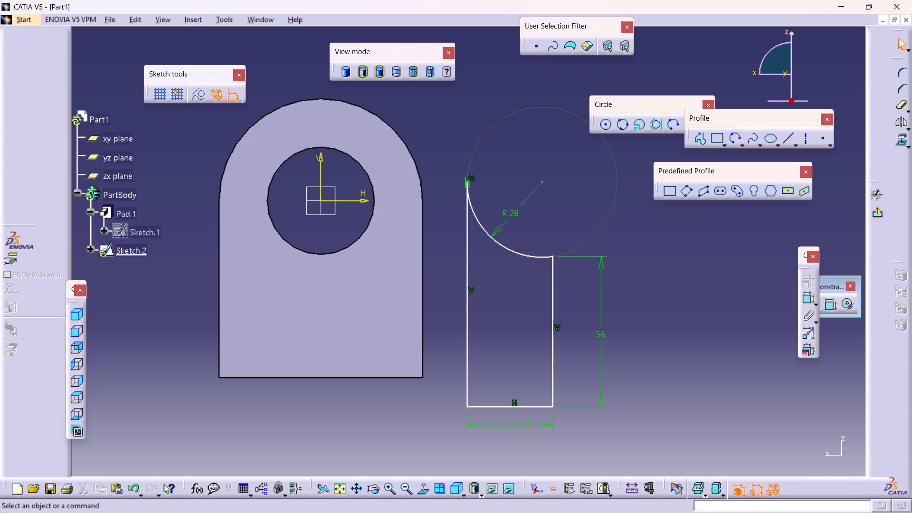
key("1")
key("1")
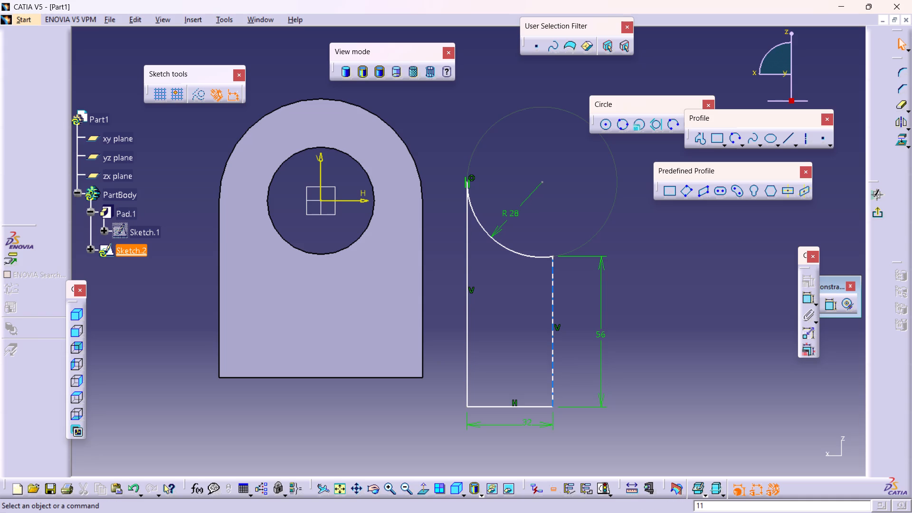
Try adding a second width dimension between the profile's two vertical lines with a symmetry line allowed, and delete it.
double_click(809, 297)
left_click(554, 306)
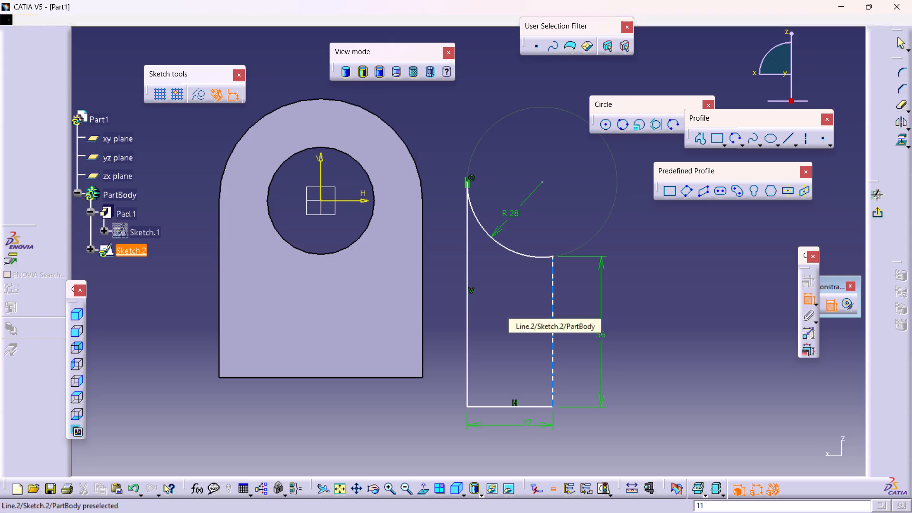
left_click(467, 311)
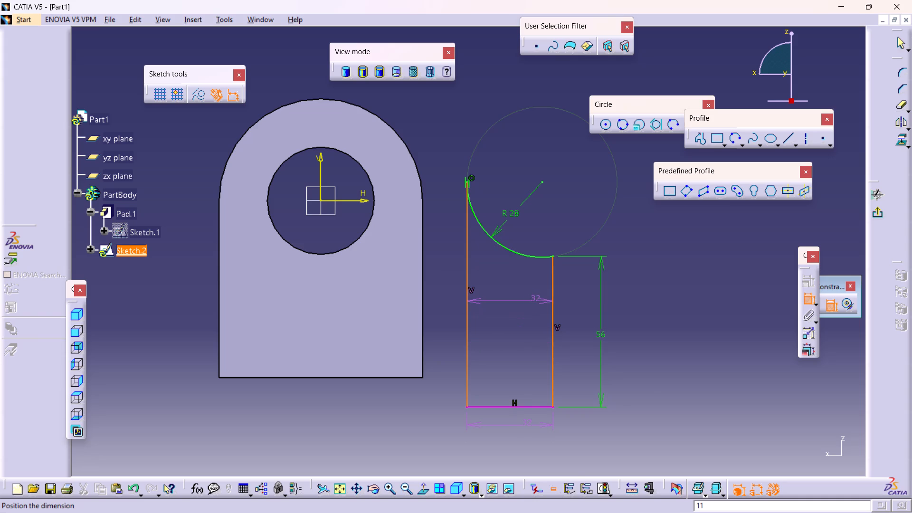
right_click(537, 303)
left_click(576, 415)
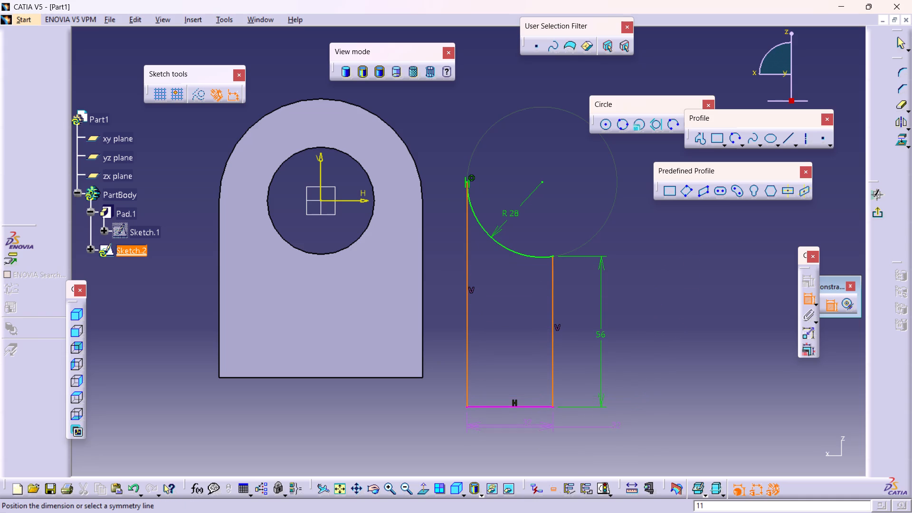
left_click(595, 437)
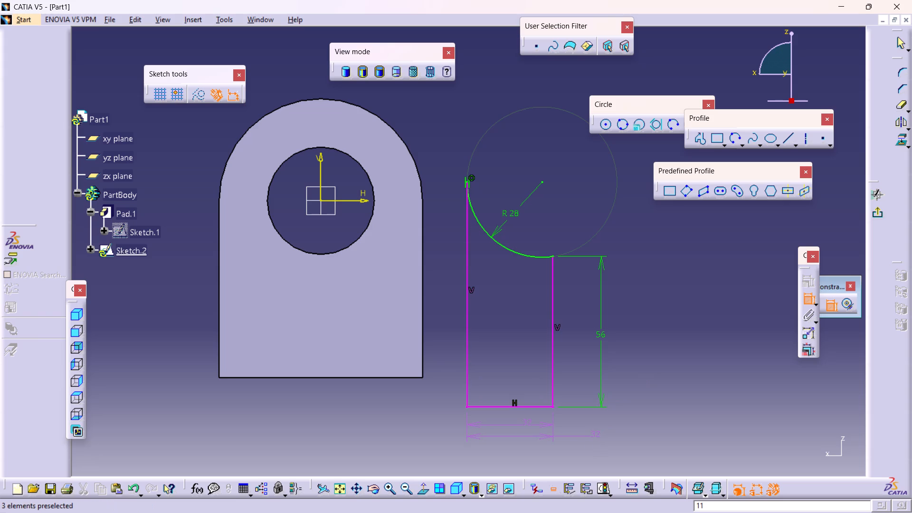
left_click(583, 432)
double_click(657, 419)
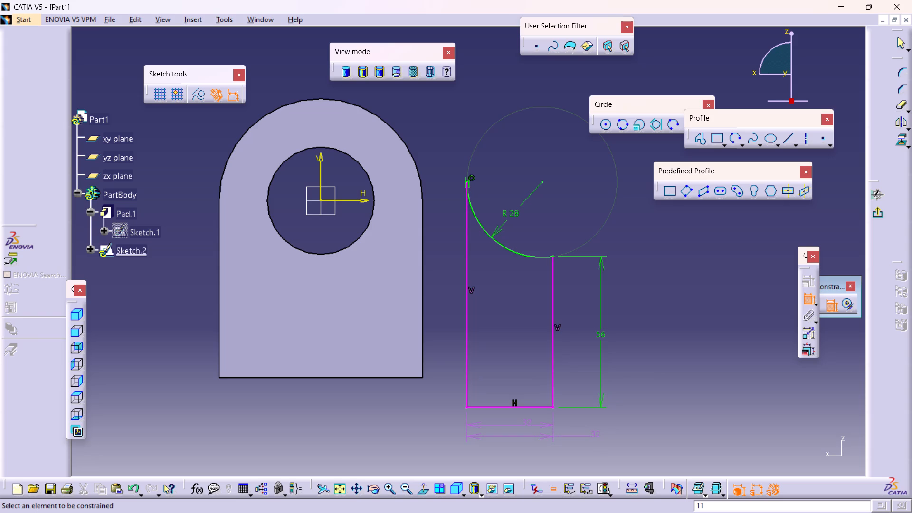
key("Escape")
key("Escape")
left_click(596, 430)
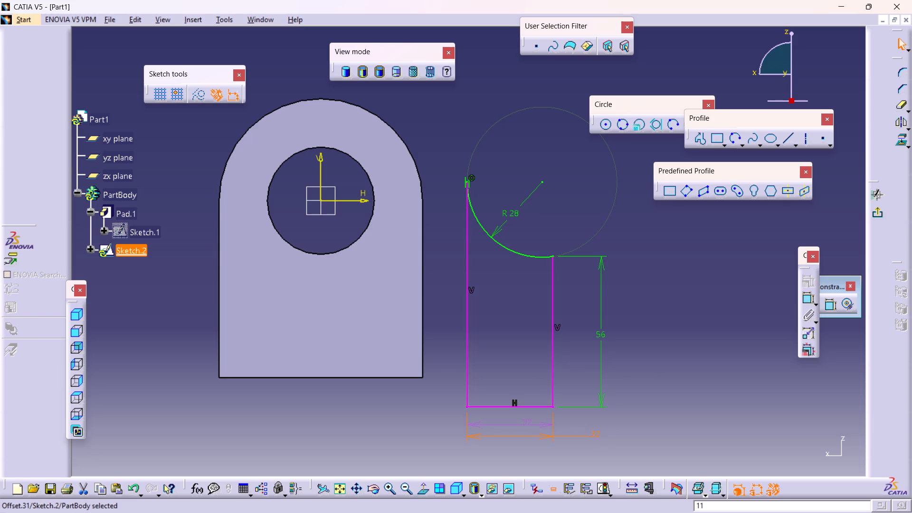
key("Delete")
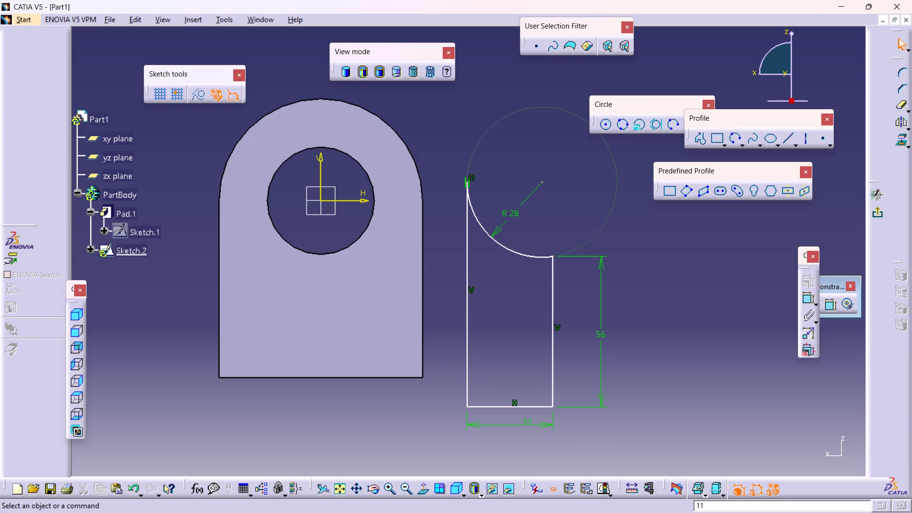
Replace the profile's bottom width dimension with one between its two vertical lines, symmetry line allowed, placed below the bottom line.
left_click(532, 424)
key("Delete")
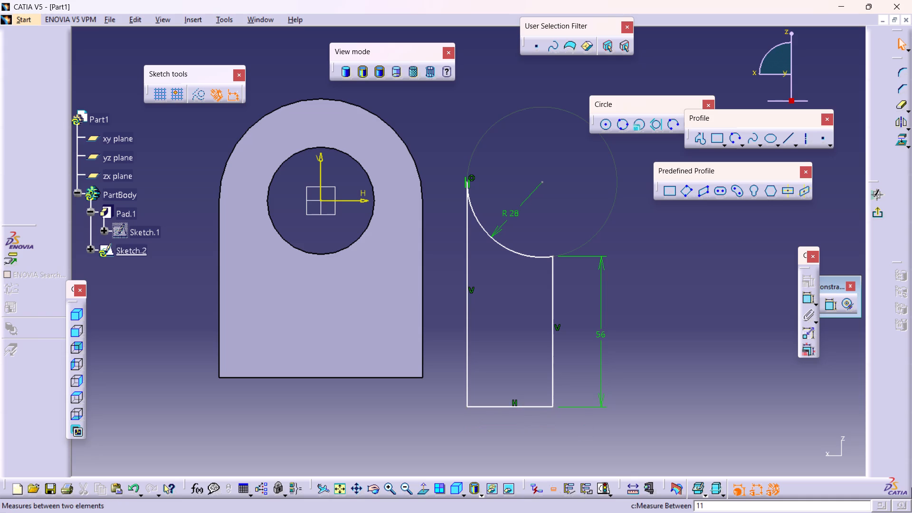
left_click(804, 297)
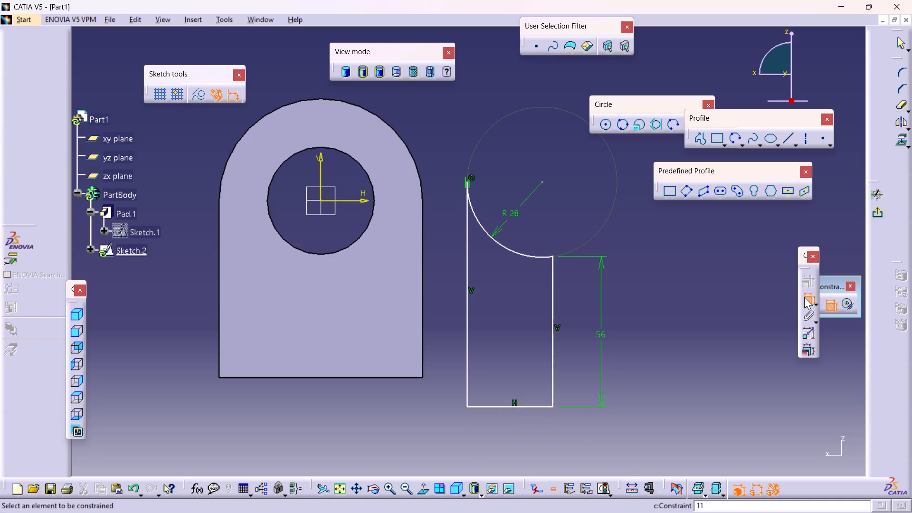
left_click(554, 282)
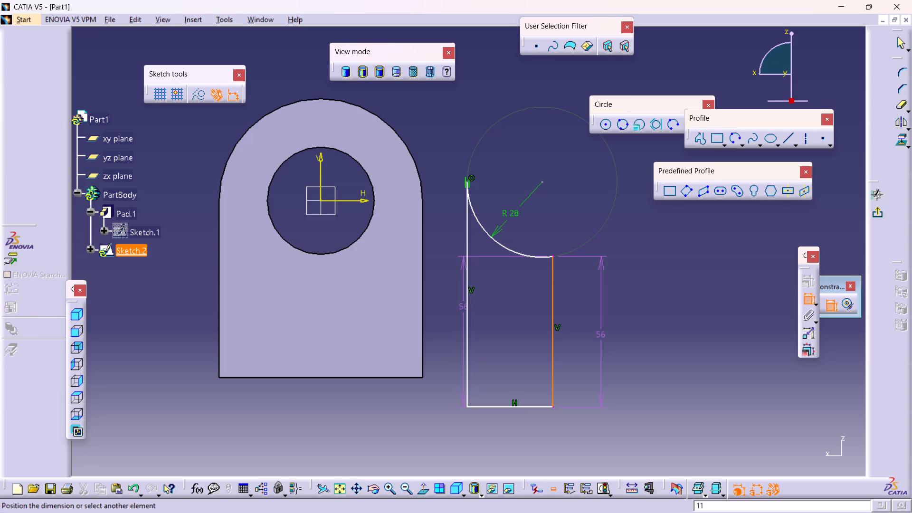
left_click(466, 307)
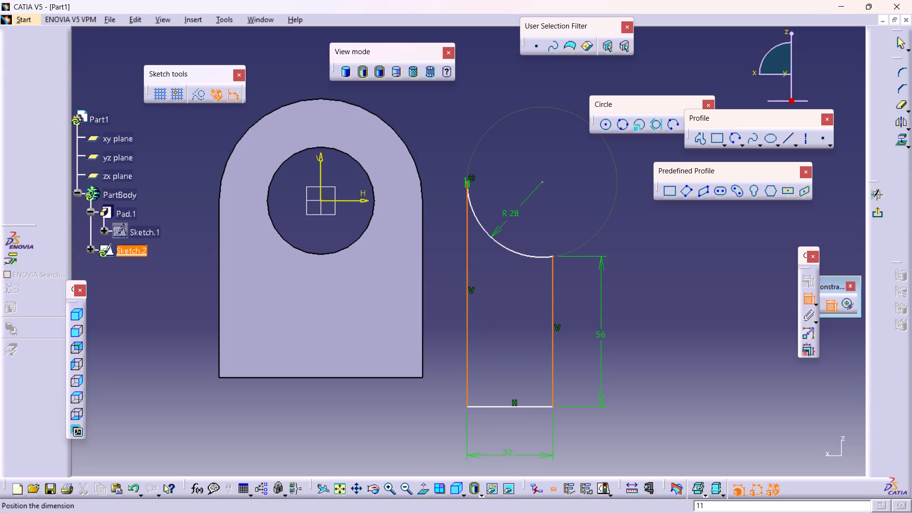
right_click(525, 428)
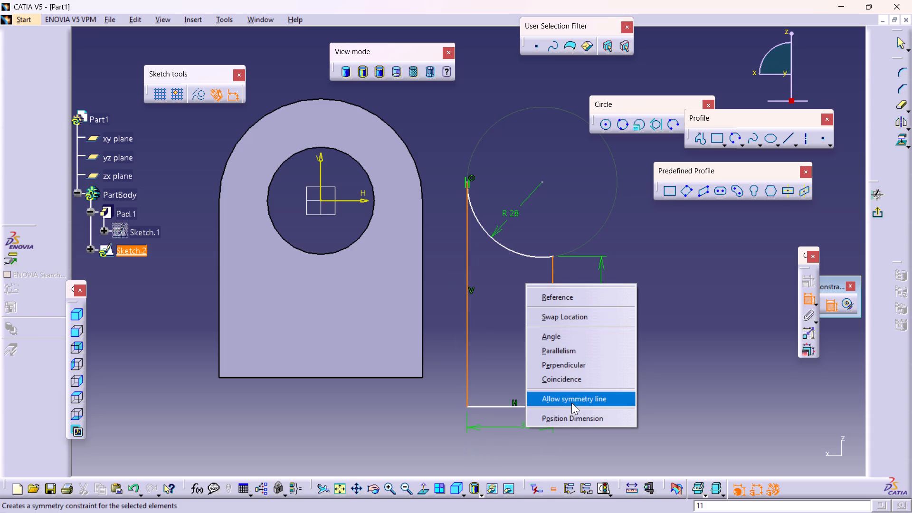
left_click(571, 399)
left_click(532, 440)
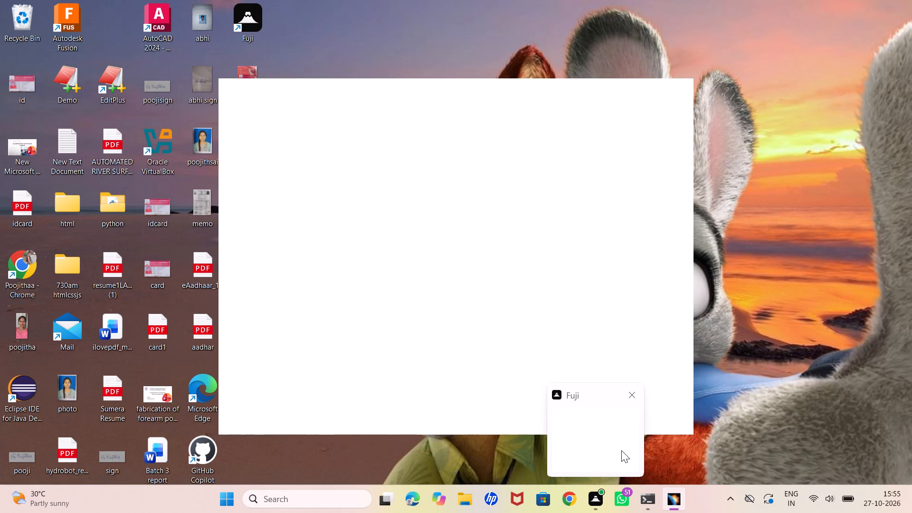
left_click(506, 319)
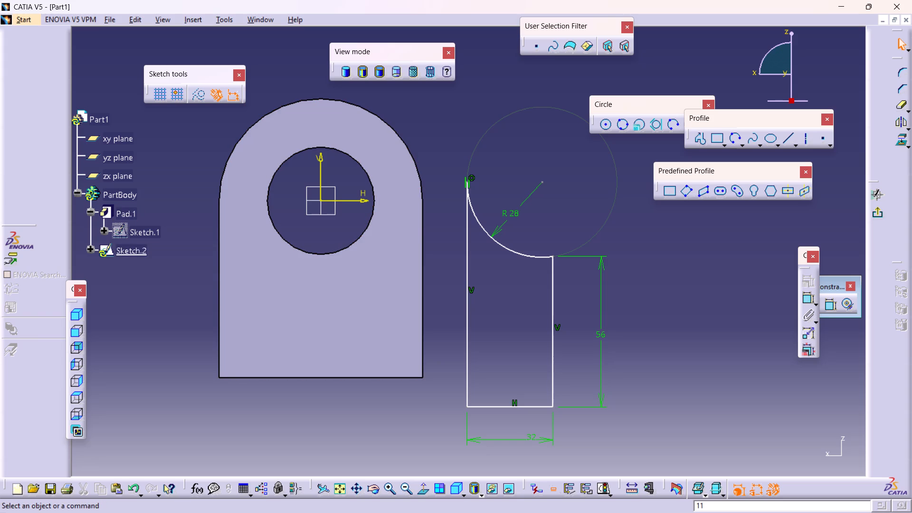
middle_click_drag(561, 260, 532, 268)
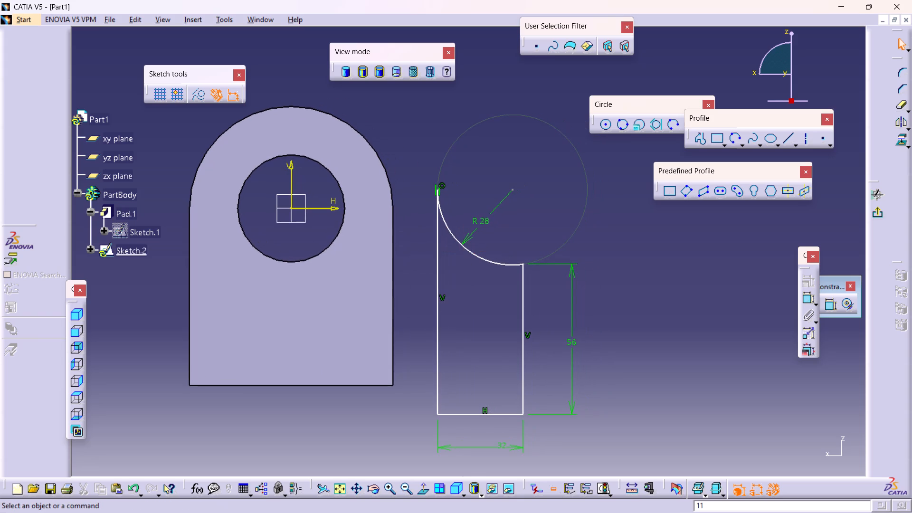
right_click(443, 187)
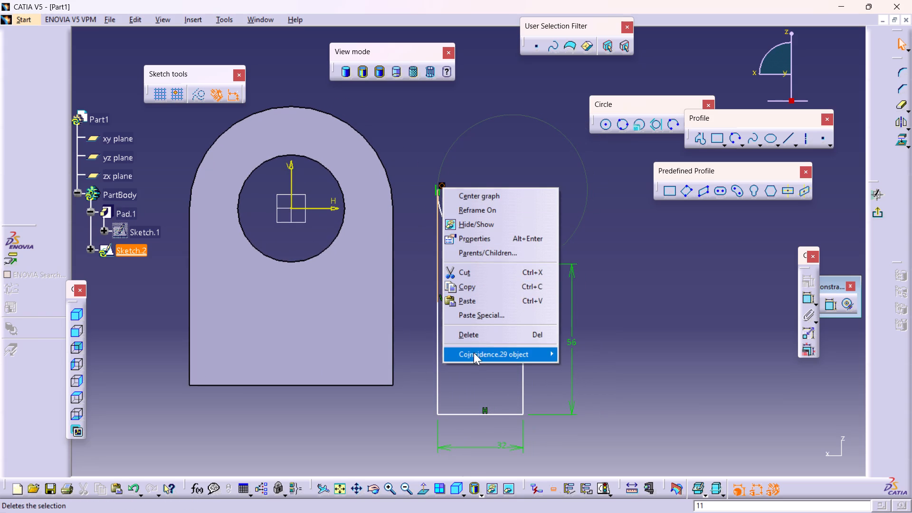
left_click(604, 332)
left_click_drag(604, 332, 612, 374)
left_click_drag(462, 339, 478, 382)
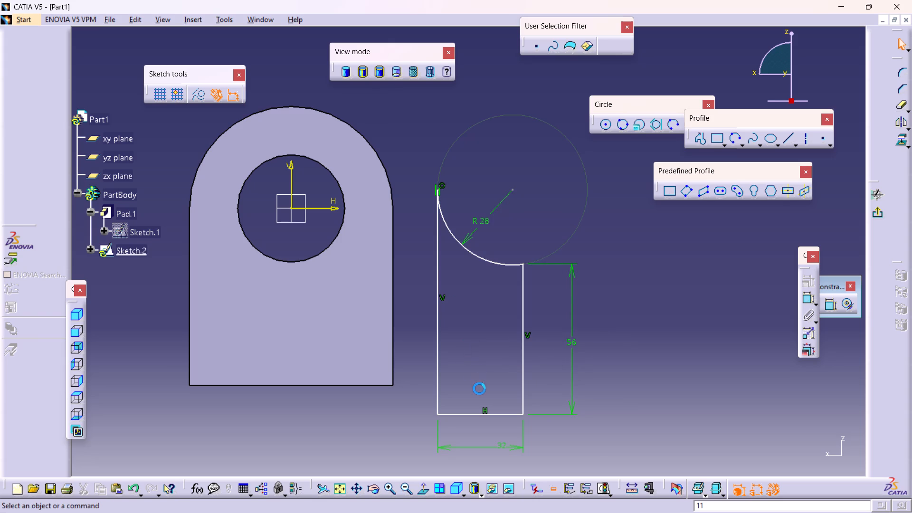
Apply a coincidence constraint between the pad's straight vertical edge nearest the profile and the profile's long vertical line.
double_click(811, 299)
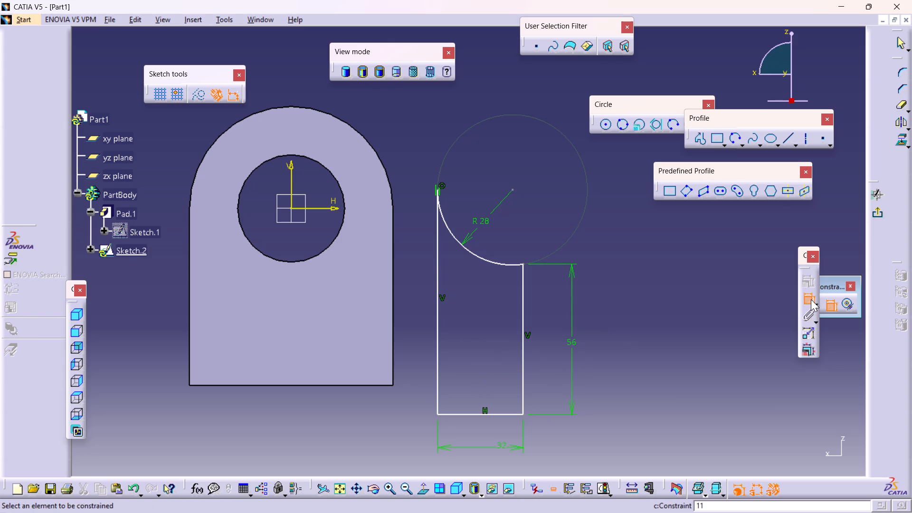
left_click(394, 232)
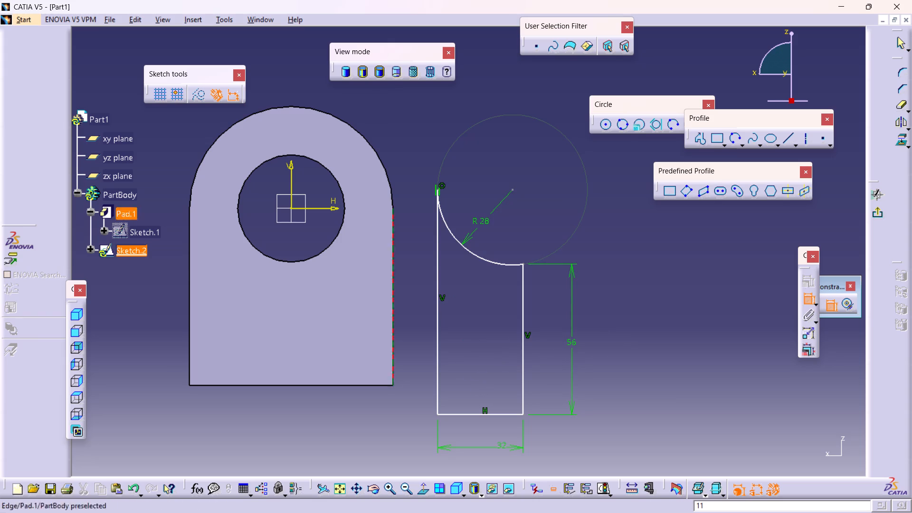
left_click(438, 241)
right_click(416, 153)
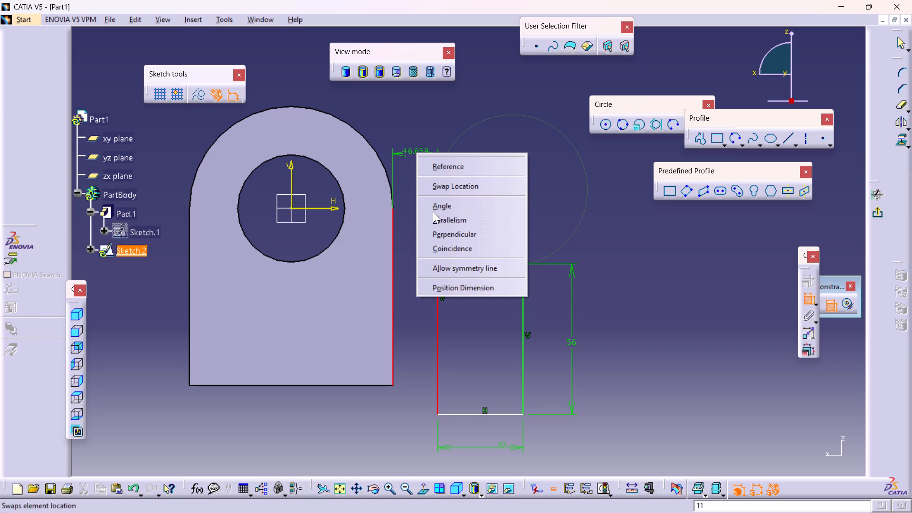
left_click(460, 245)
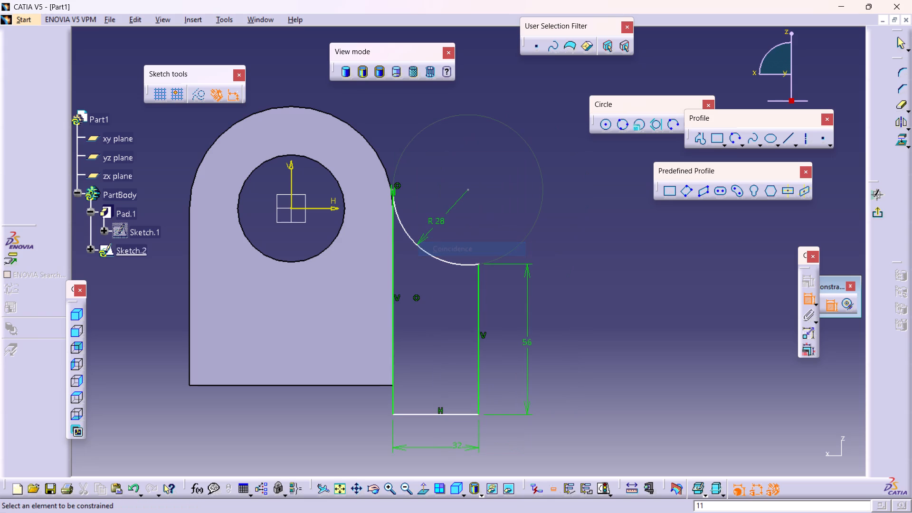
left_click(581, 322)
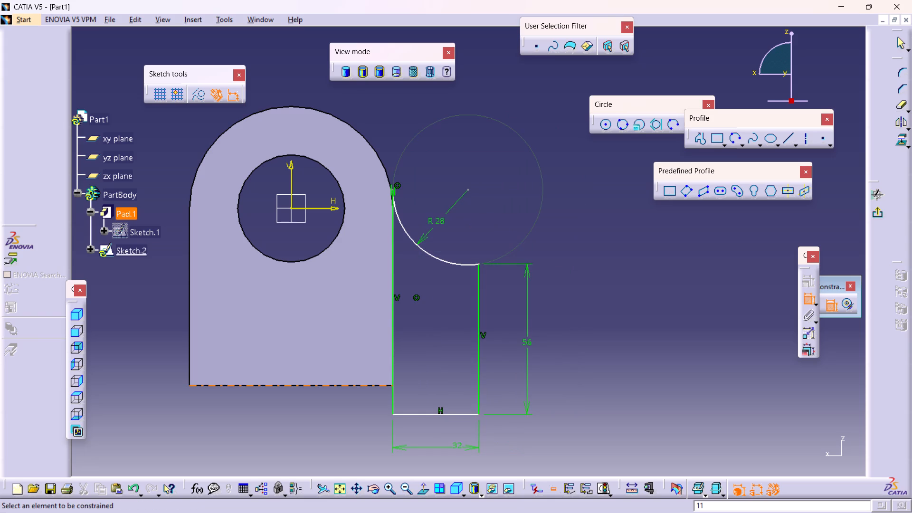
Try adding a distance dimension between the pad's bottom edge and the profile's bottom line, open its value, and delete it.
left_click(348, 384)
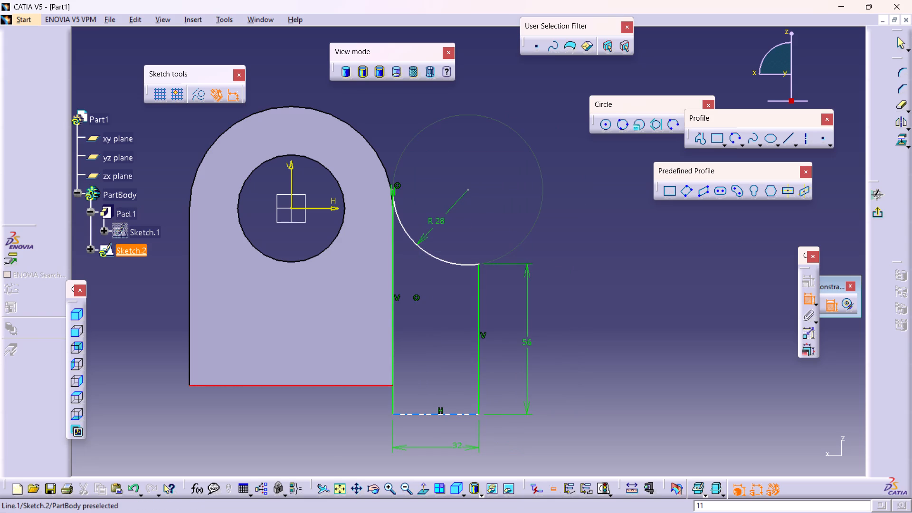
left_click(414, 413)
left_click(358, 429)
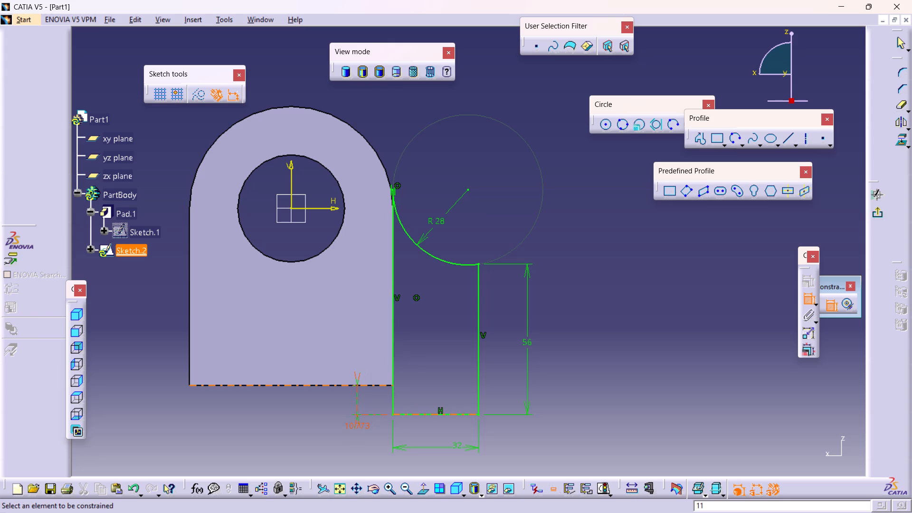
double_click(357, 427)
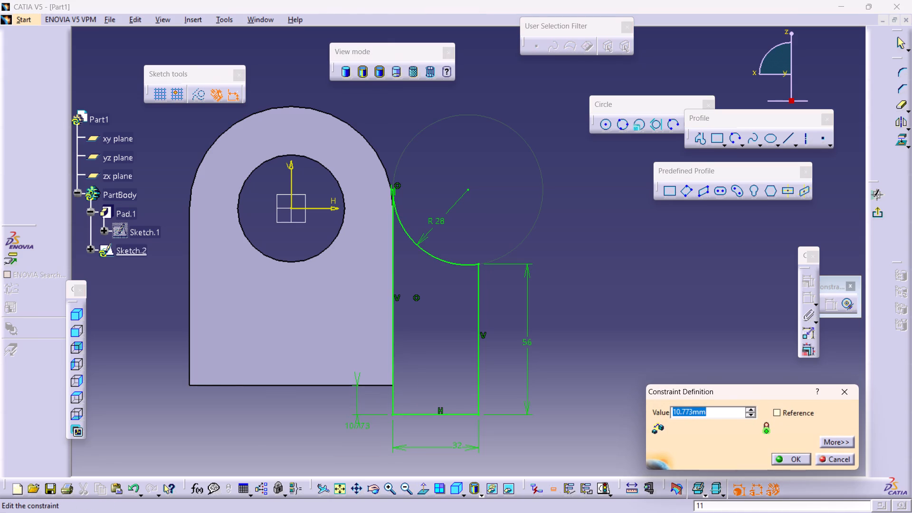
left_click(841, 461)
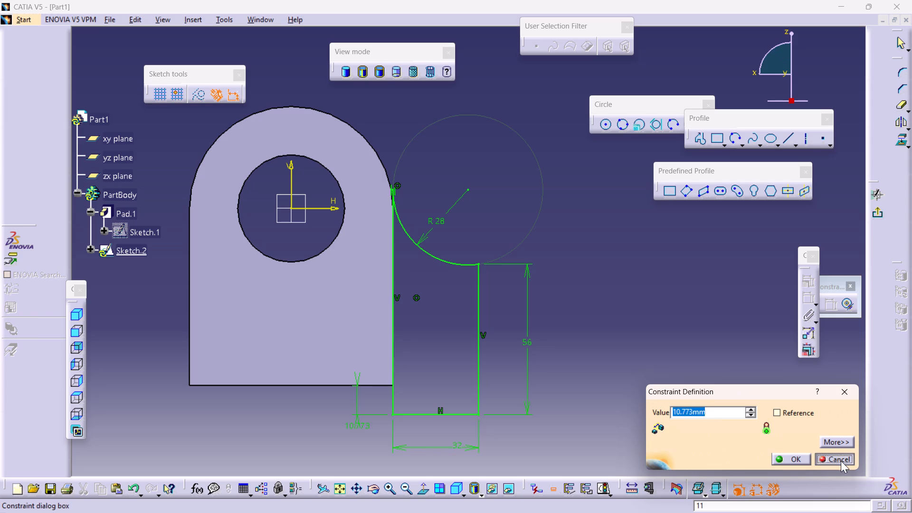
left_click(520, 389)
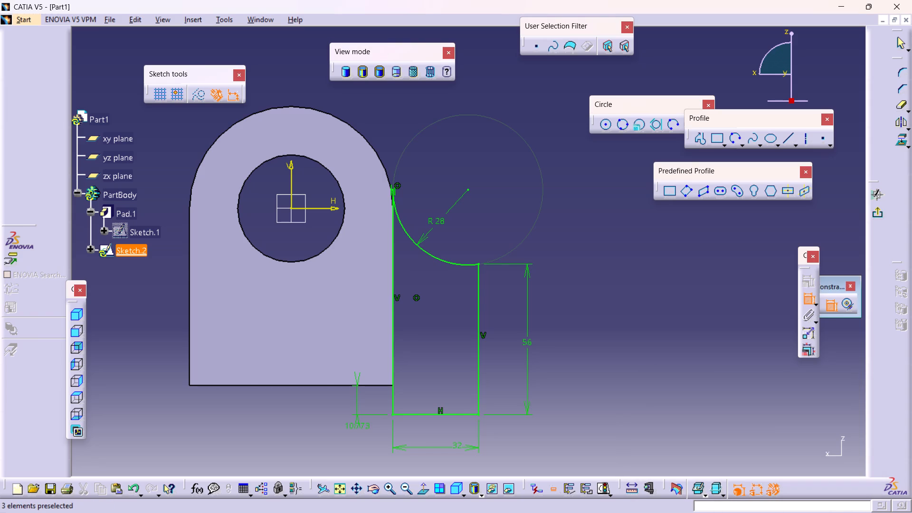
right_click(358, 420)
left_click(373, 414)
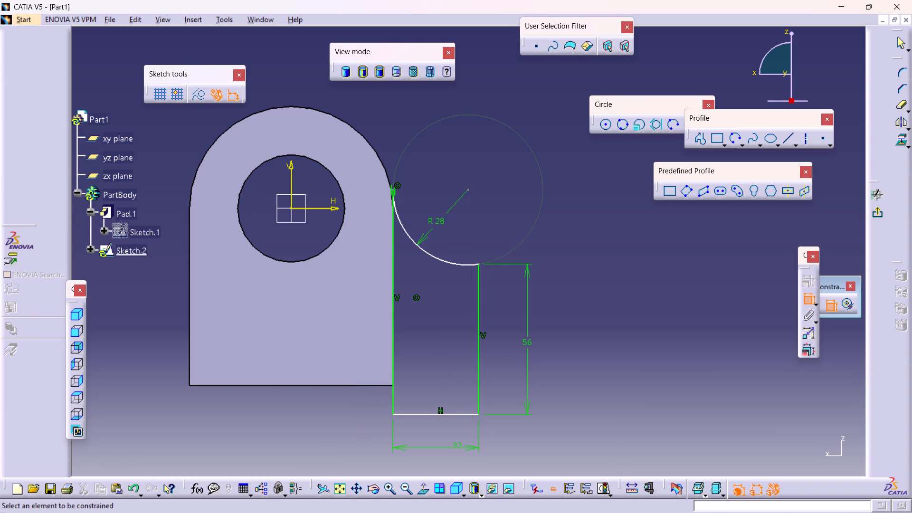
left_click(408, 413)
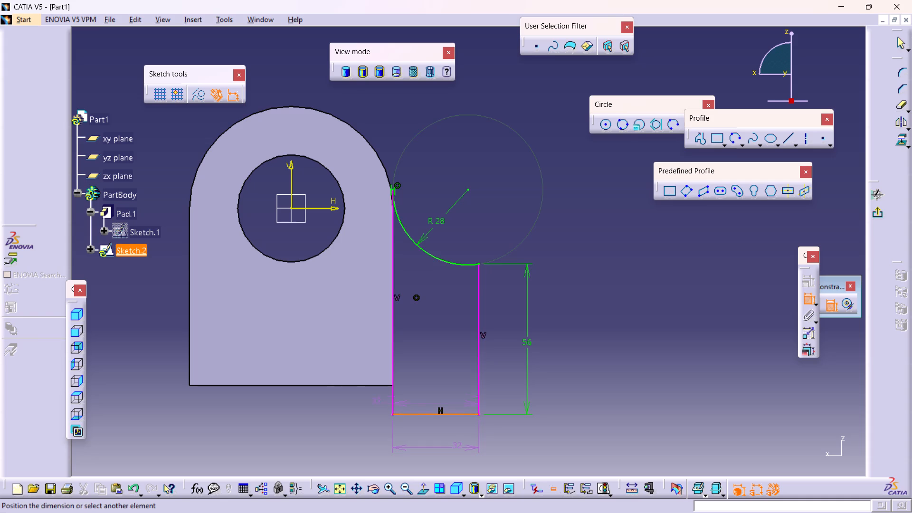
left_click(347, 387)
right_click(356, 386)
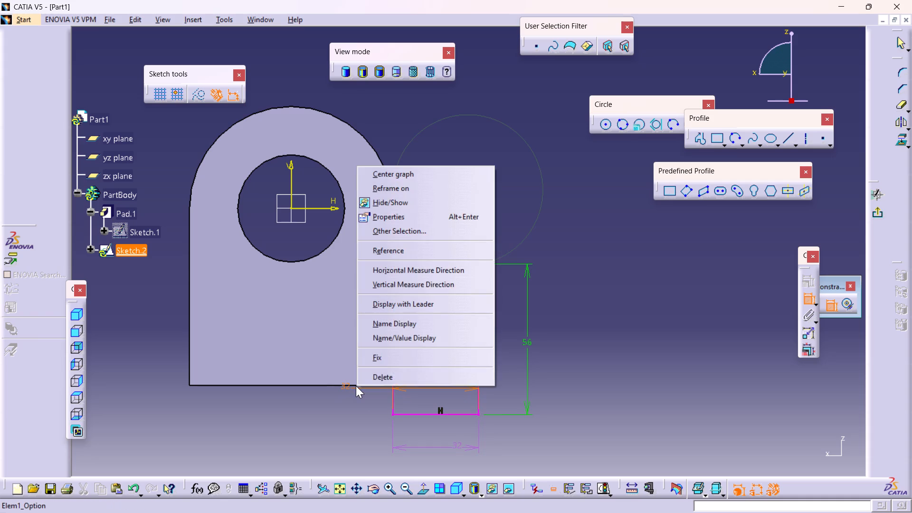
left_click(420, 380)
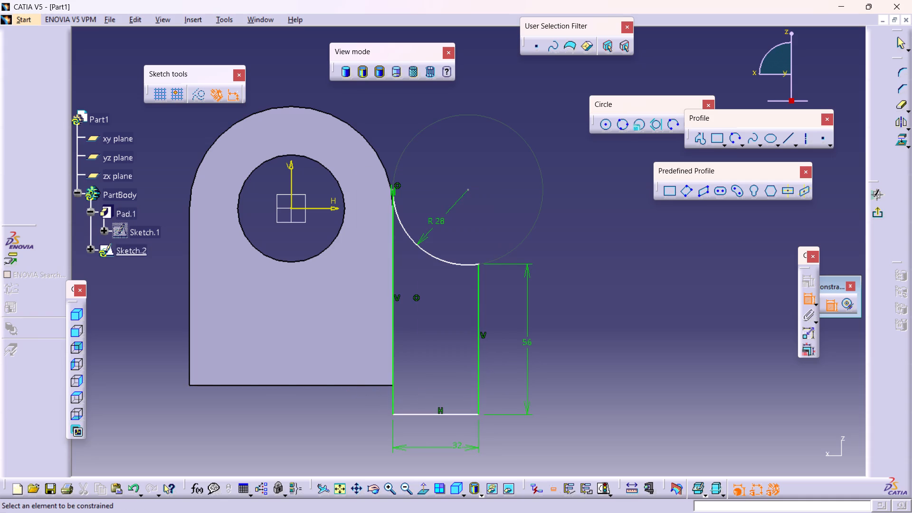
Apply a coincidence constraint between the pad's bottom edge and the profile's bottom line.
left_click(368, 383)
left_click(418, 414)
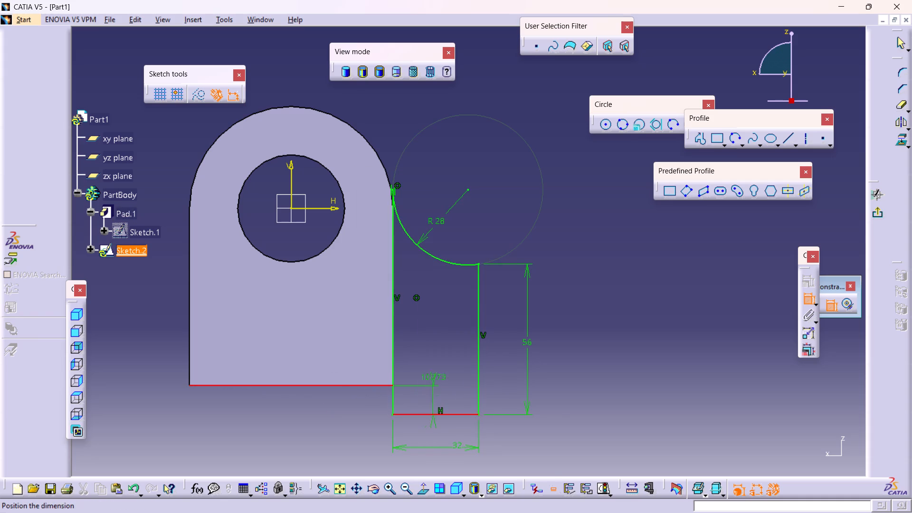
right_click(442, 339)
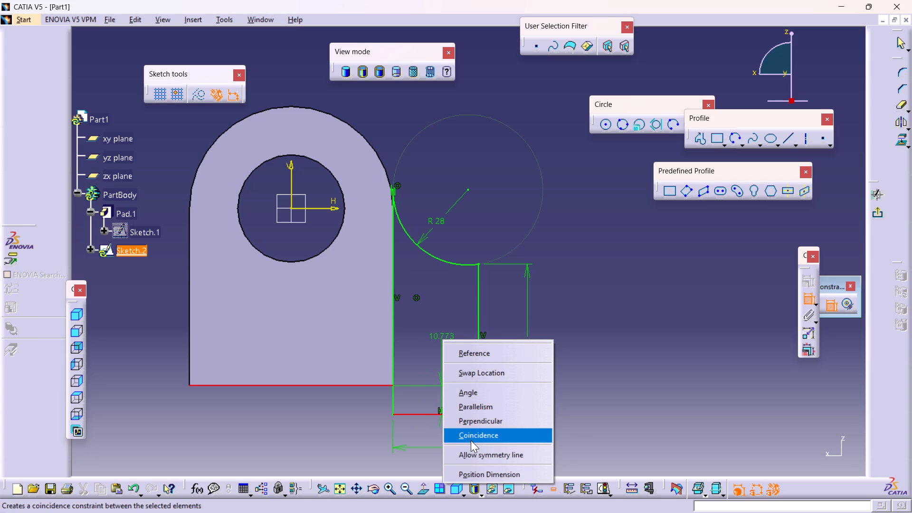
left_click(471, 440)
left_click(592, 352)
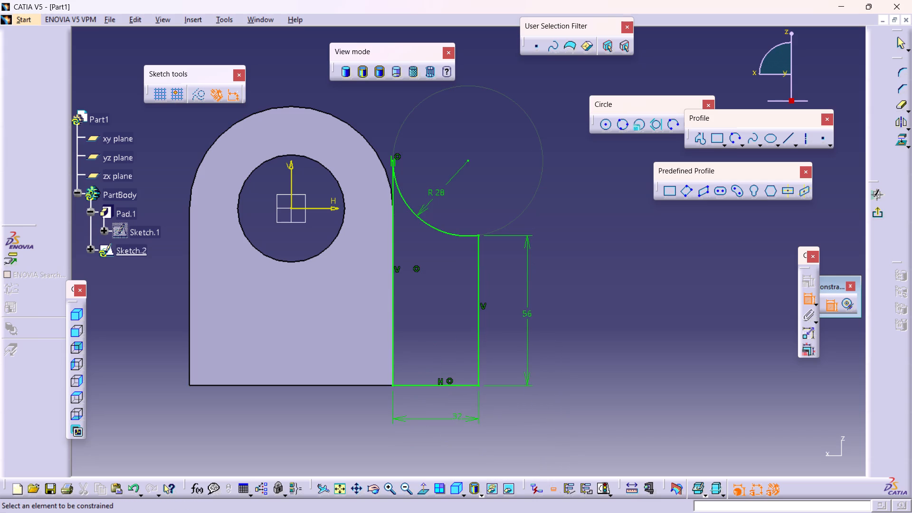
middle_click_drag(591, 289, 587, 301)
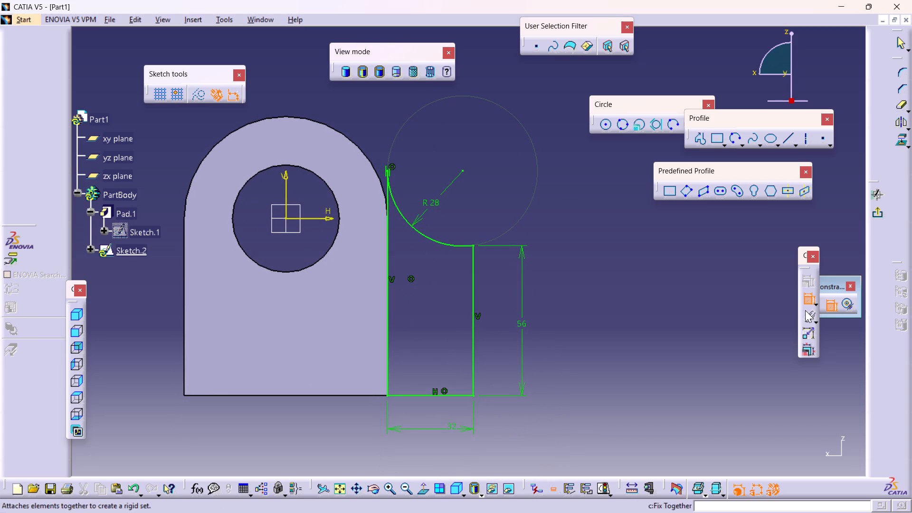
left_click(810, 298)
left_click(638, 285)
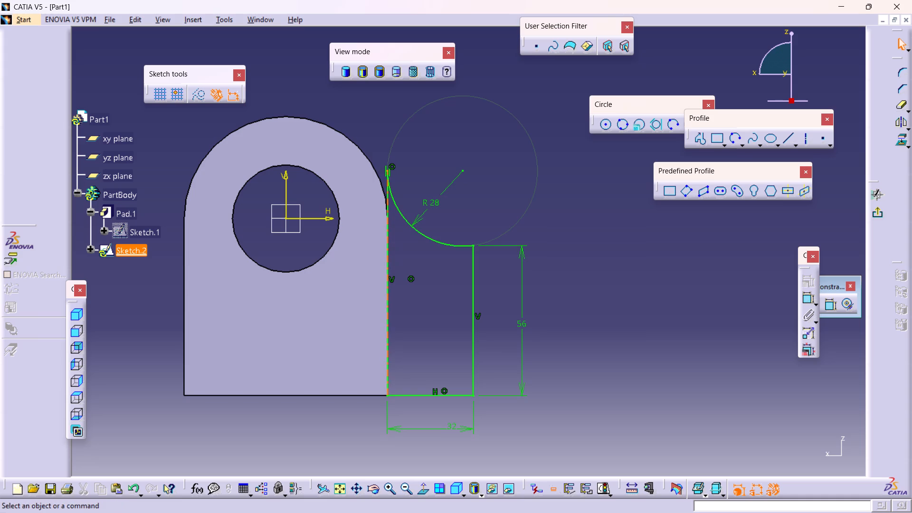
Exit the profile sketch and show the whole part in isometric view.
left_click(470, 199)
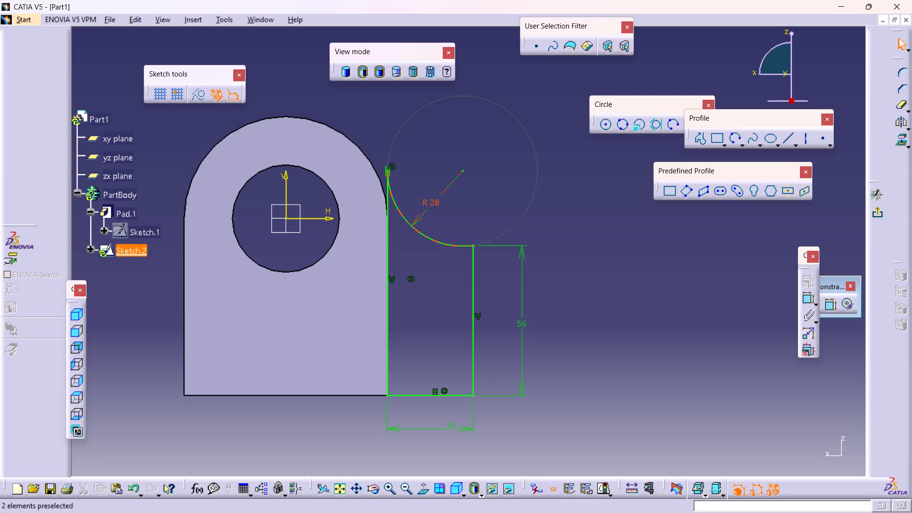
left_click(483, 223)
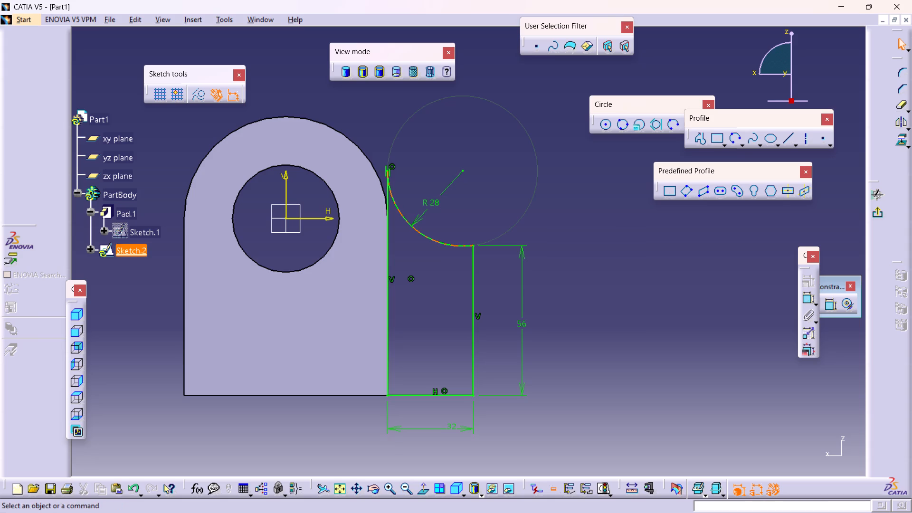
left_click(442, 290)
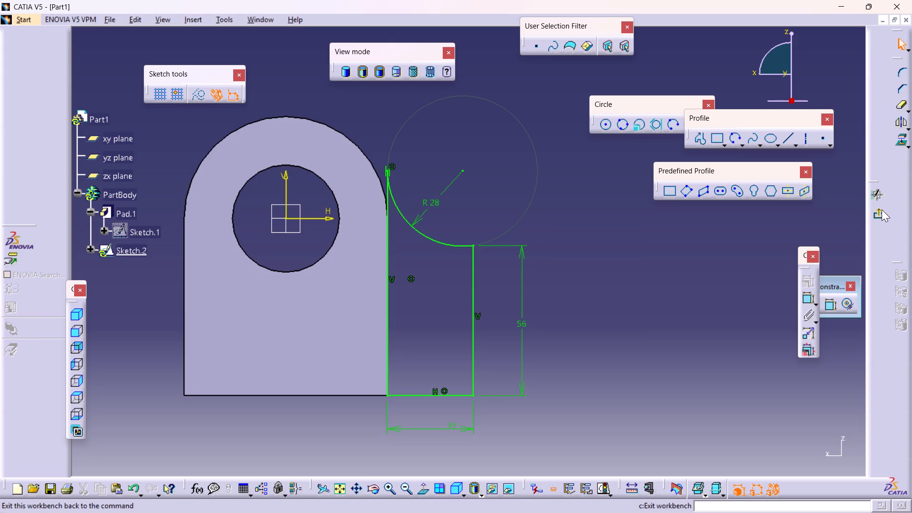
left_click(875, 216)
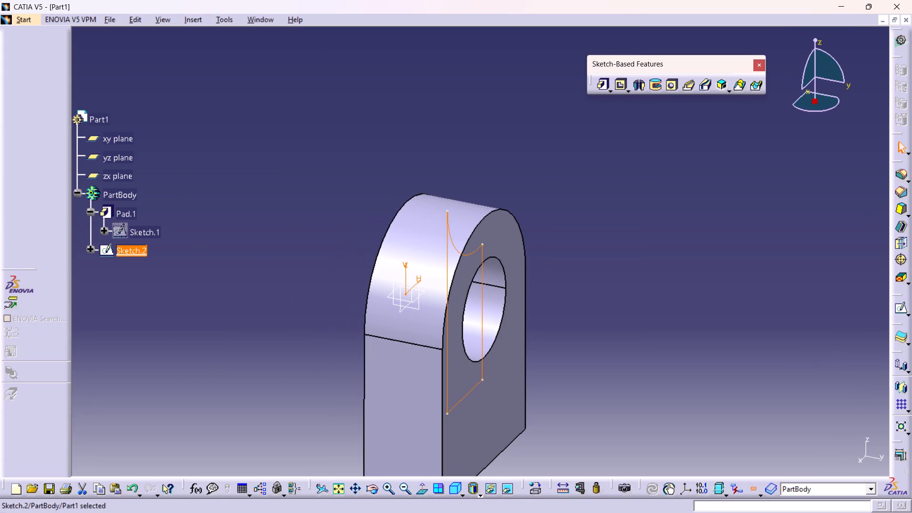
left_click(456, 491)
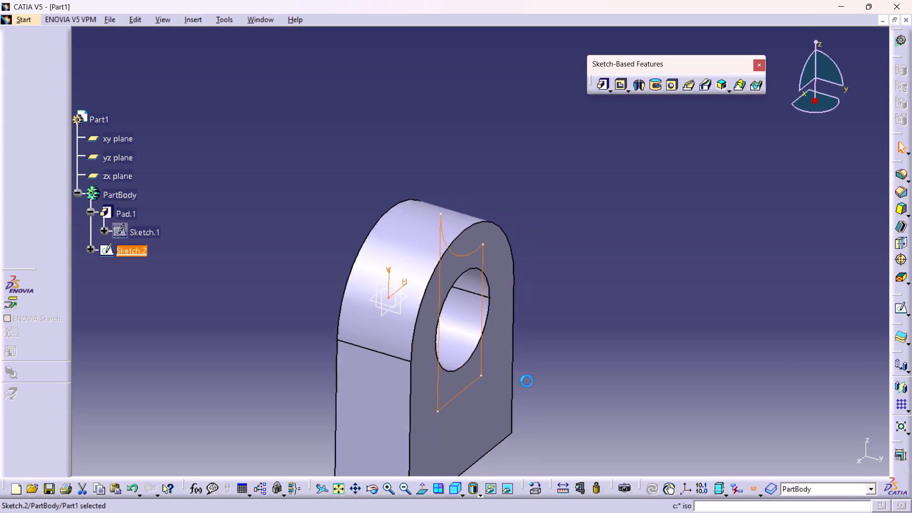
middle_click_drag(605, 334, 685, 187)
left_click(686, 249)
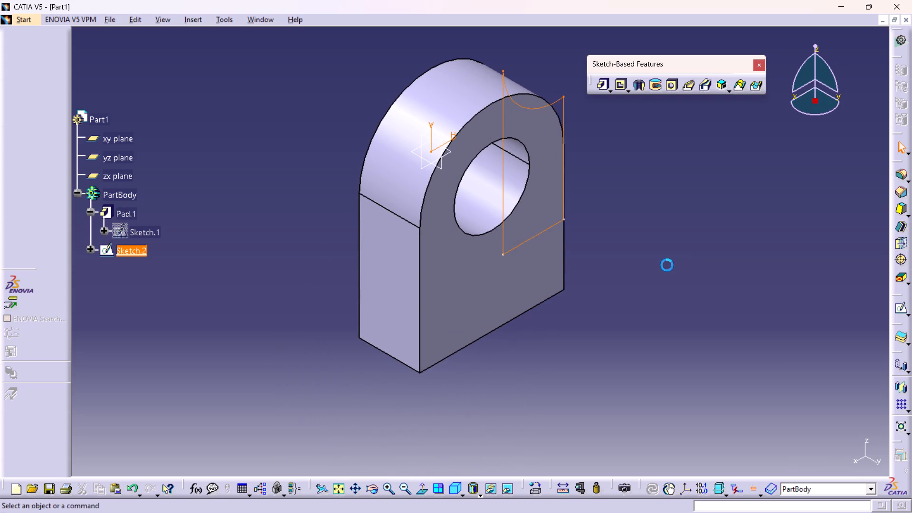
Edit the pad's sketch, set the straight side's height to 36 mm, and place the dimension text midway along its line.
double_click(454, 323)
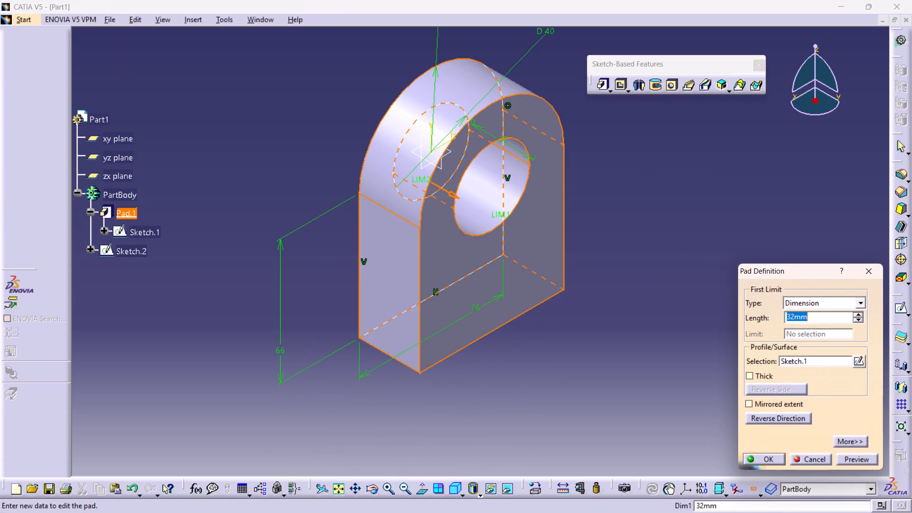
left_click(861, 357)
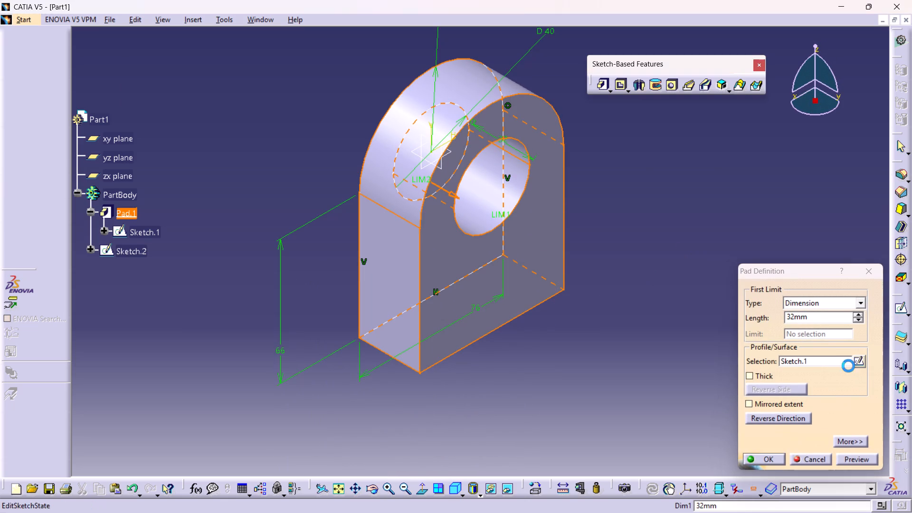
middle_click_drag(553, 253, 545, 291)
left_click(553, 253)
middle_click_drag(552, 289, 513, 341)
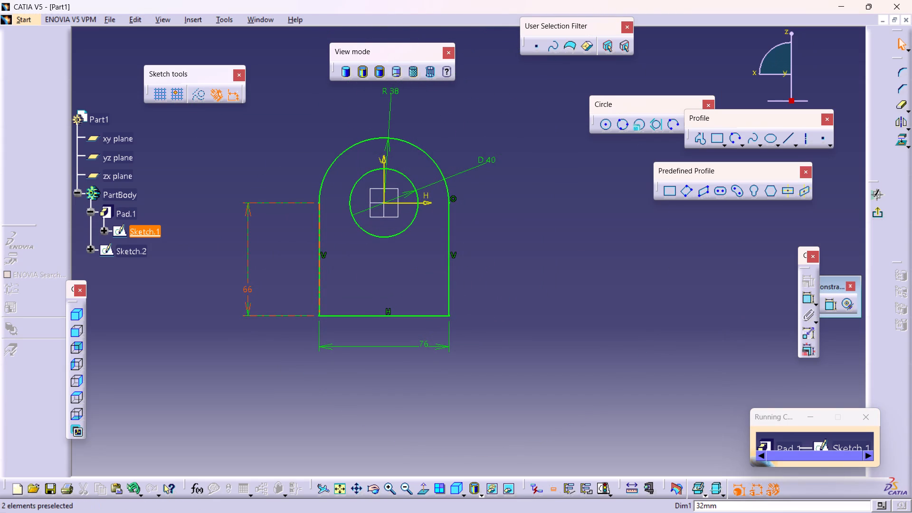
double_click(251, 289)
type("36")
key("Return")
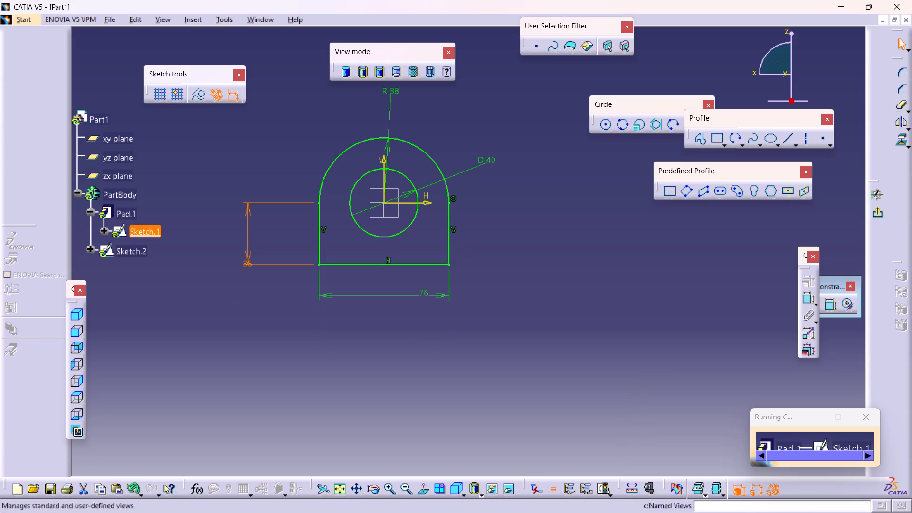
left_click(617, 332)
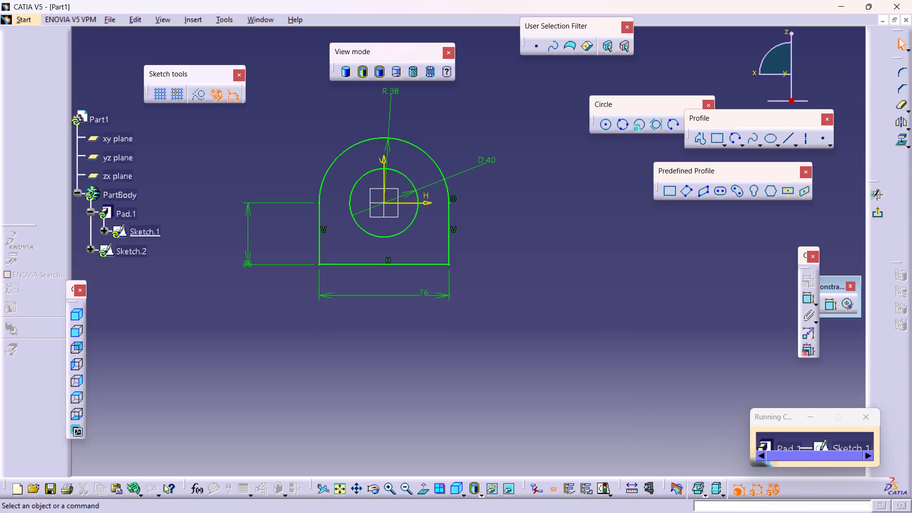
left_click_drag(249, 265, 261, 237)
left_click(294, 237)
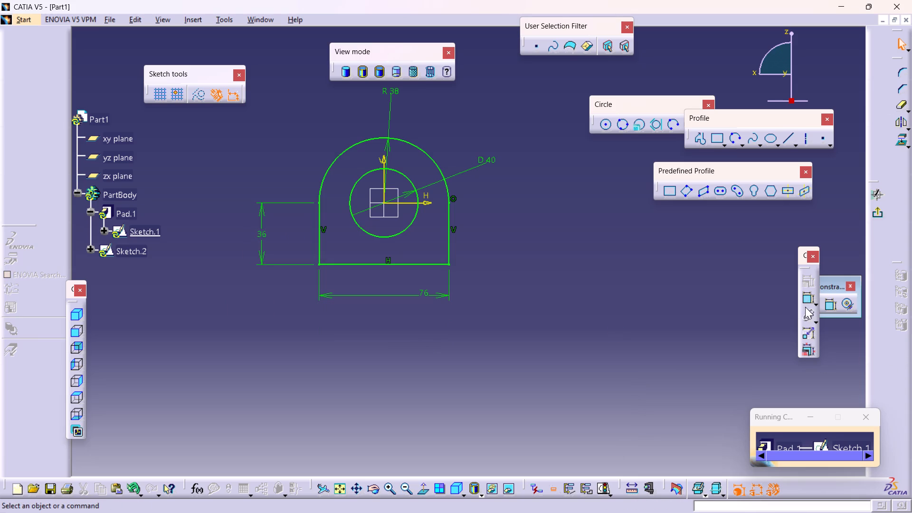
Exit the pad's sketch and accept the pad definition with its 32 mm length.
left_click(882, 211)
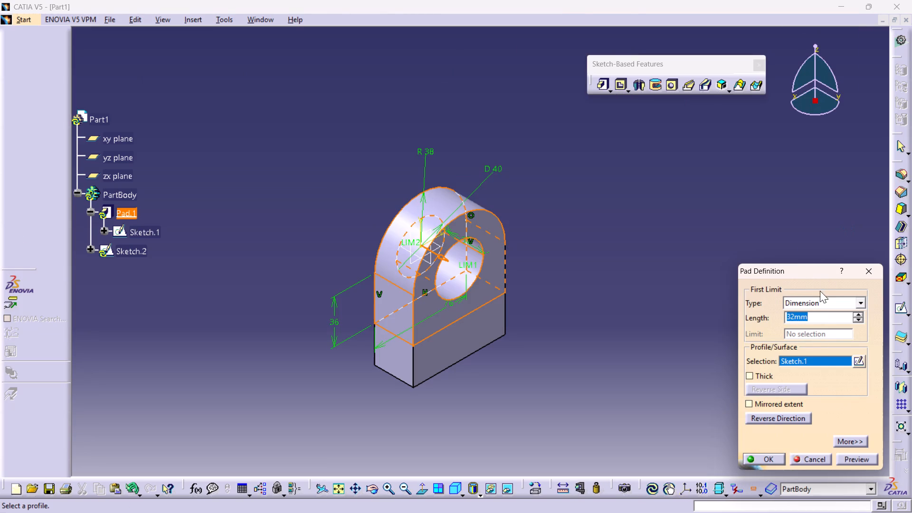
left_click(776, 457)
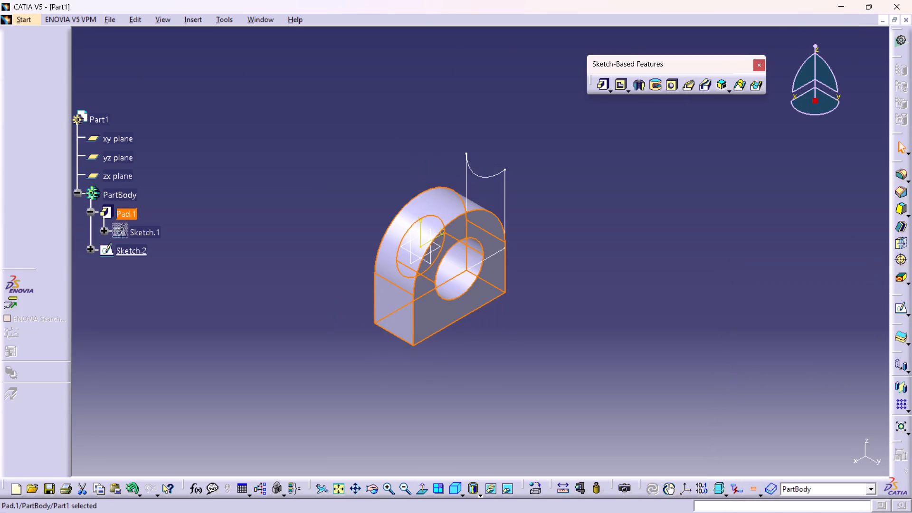
left_click(656, 284)
middle_click_drag(654, 300, 594, 239)
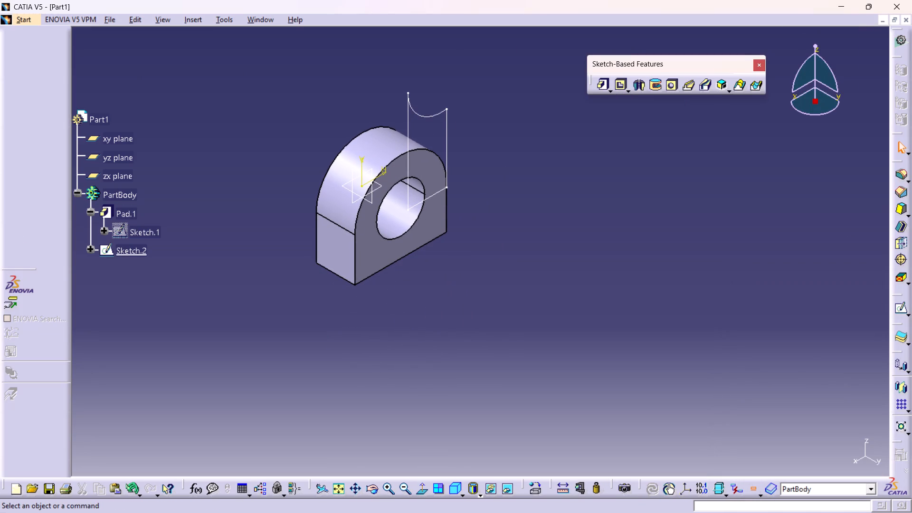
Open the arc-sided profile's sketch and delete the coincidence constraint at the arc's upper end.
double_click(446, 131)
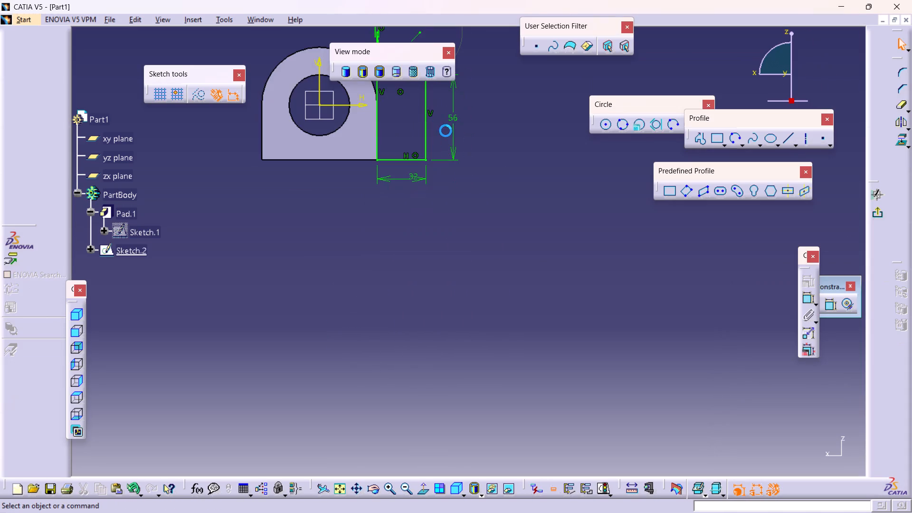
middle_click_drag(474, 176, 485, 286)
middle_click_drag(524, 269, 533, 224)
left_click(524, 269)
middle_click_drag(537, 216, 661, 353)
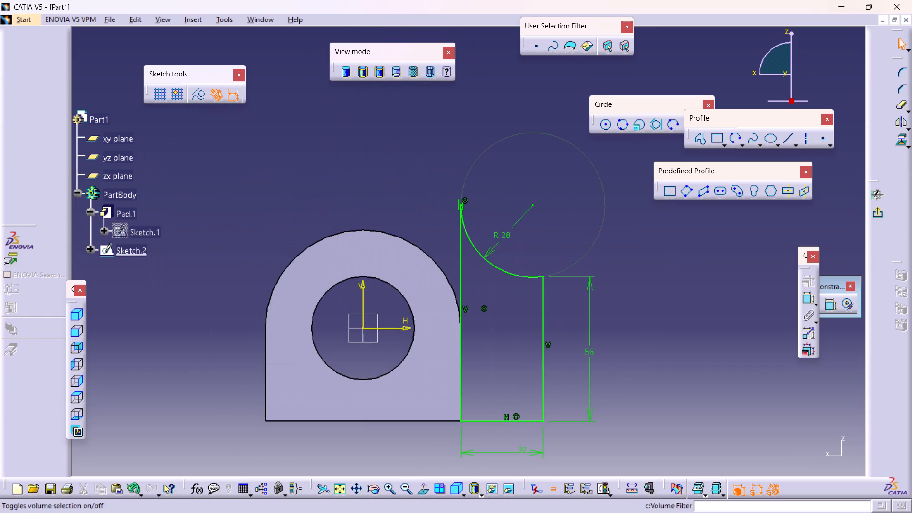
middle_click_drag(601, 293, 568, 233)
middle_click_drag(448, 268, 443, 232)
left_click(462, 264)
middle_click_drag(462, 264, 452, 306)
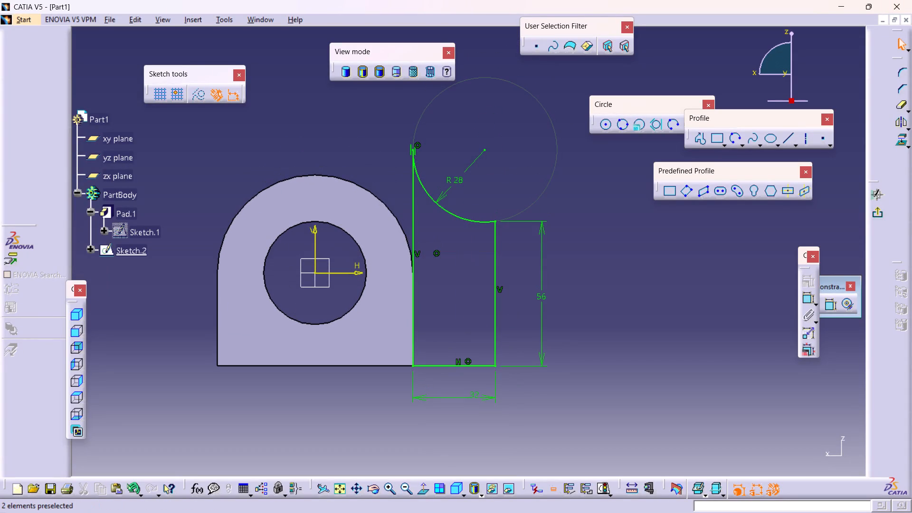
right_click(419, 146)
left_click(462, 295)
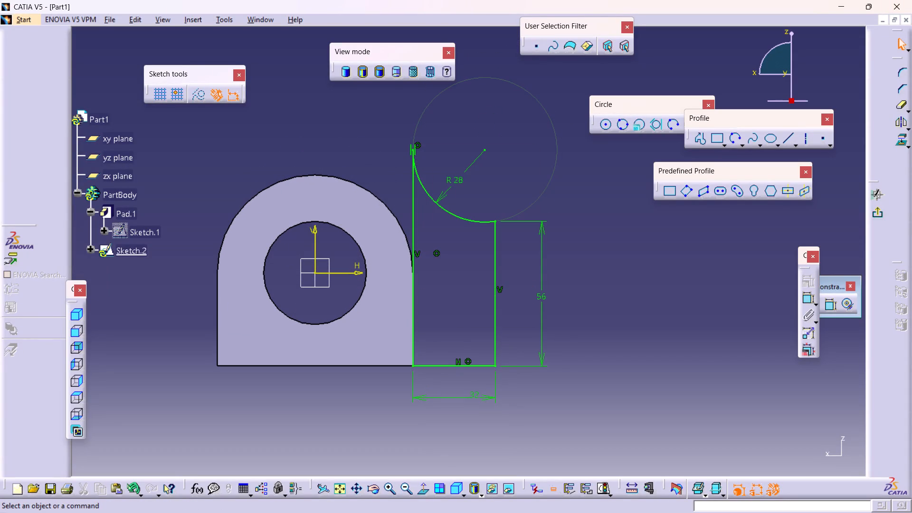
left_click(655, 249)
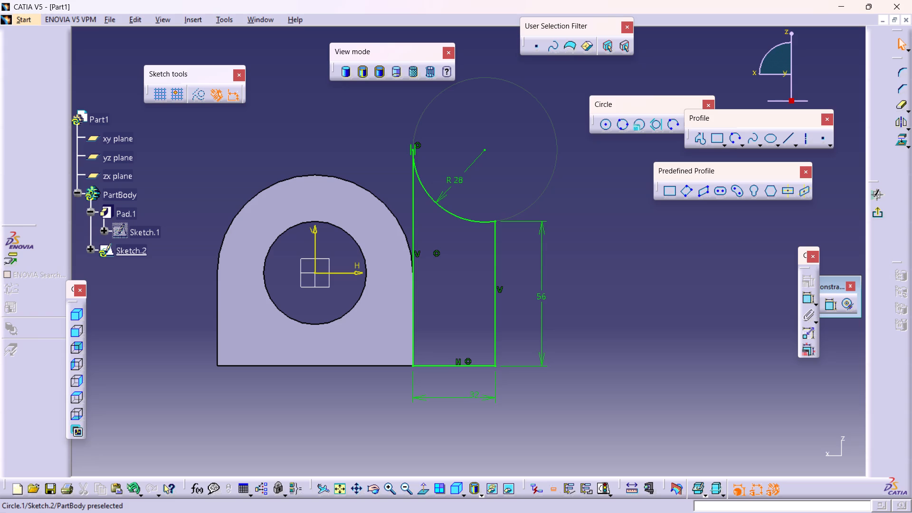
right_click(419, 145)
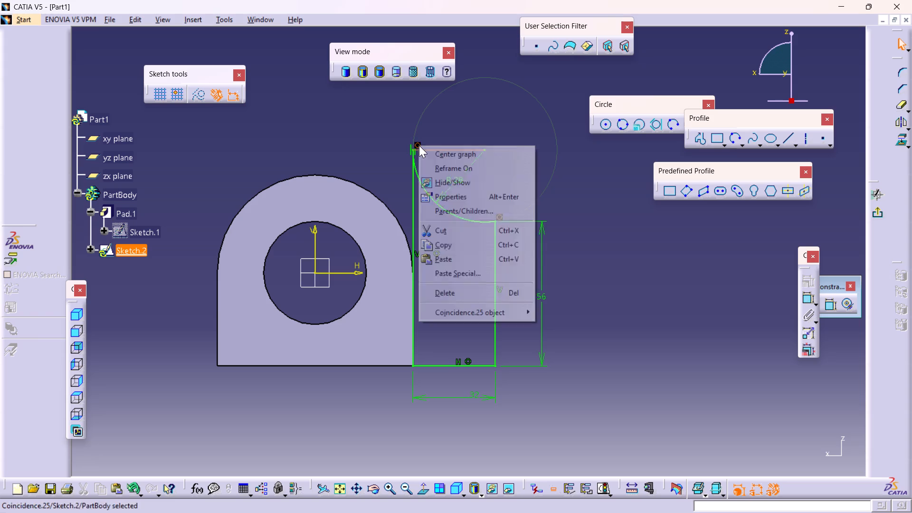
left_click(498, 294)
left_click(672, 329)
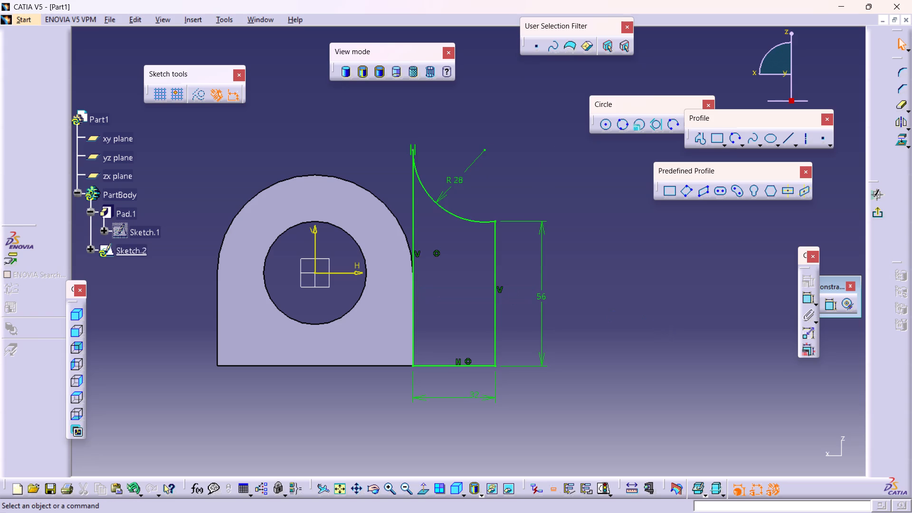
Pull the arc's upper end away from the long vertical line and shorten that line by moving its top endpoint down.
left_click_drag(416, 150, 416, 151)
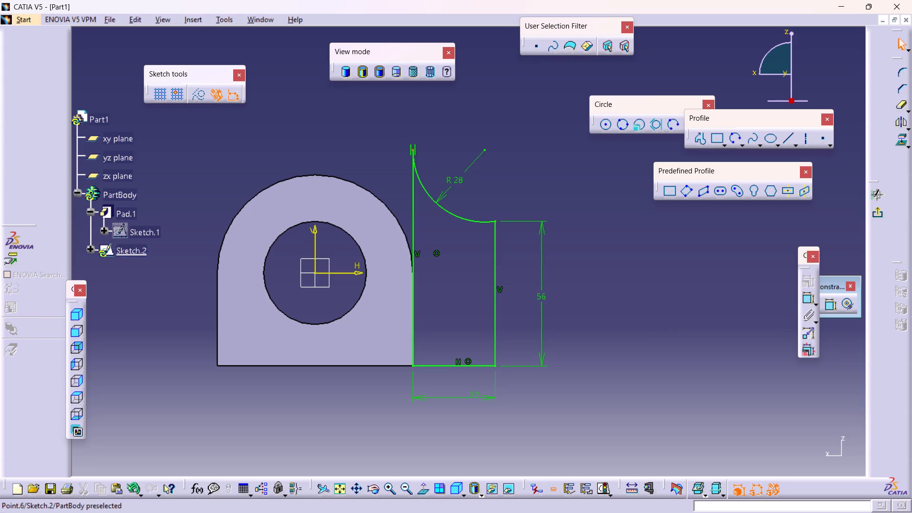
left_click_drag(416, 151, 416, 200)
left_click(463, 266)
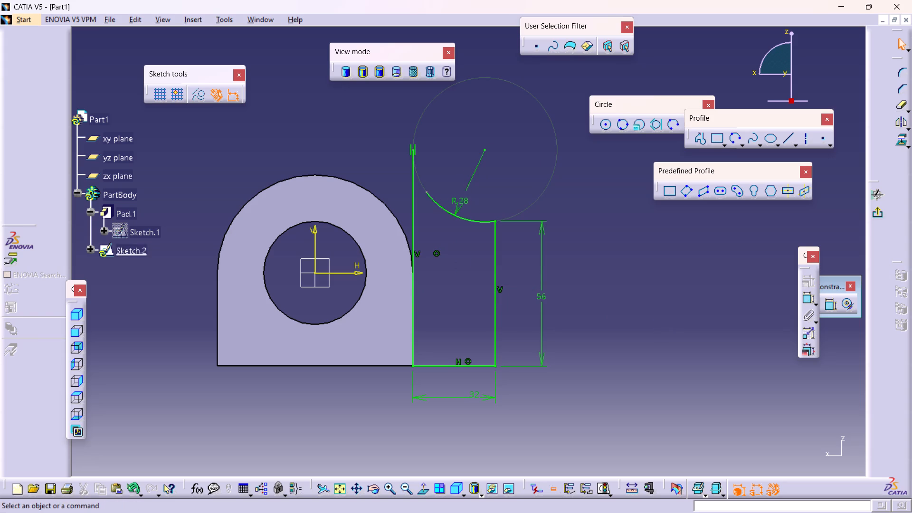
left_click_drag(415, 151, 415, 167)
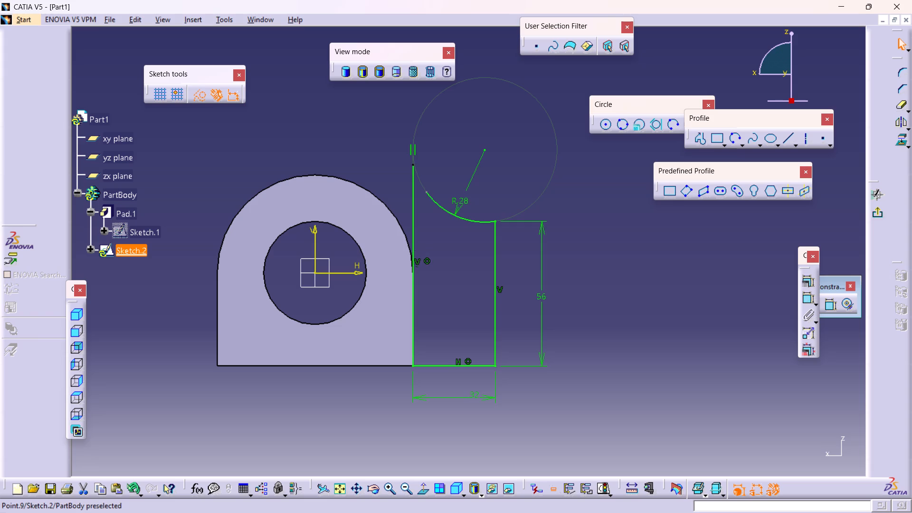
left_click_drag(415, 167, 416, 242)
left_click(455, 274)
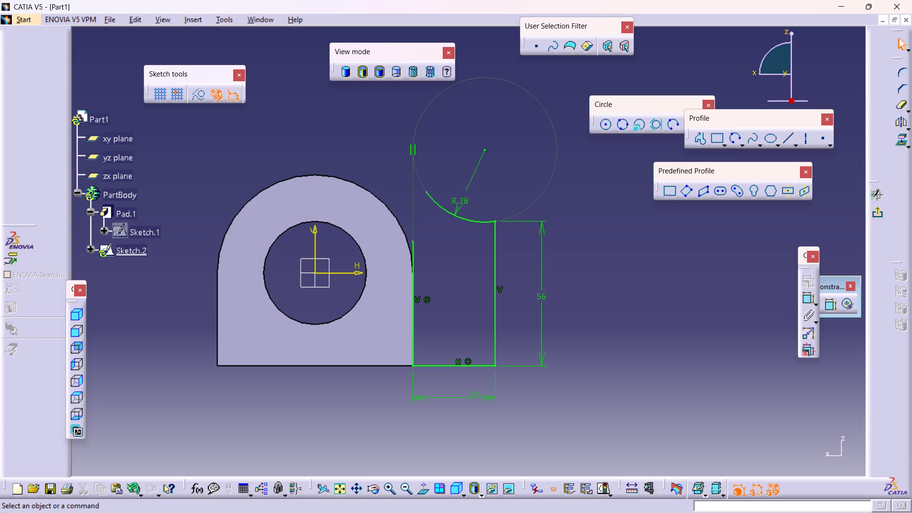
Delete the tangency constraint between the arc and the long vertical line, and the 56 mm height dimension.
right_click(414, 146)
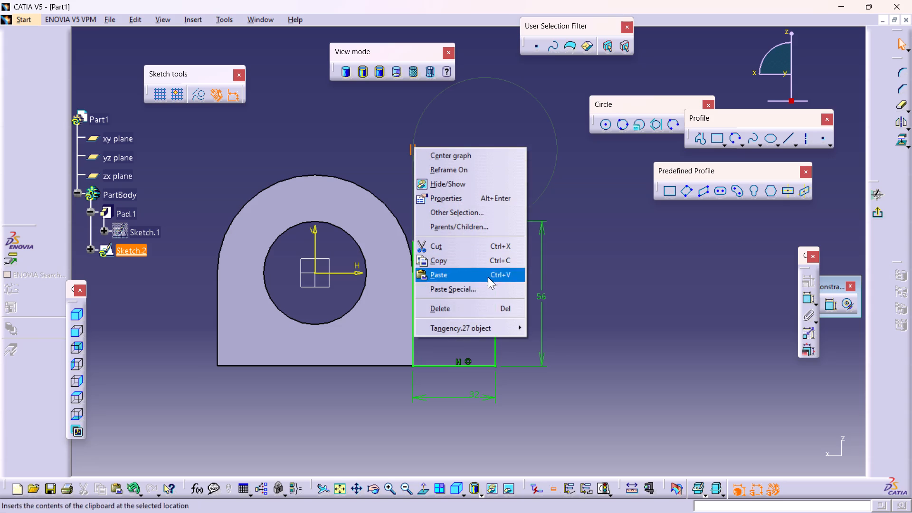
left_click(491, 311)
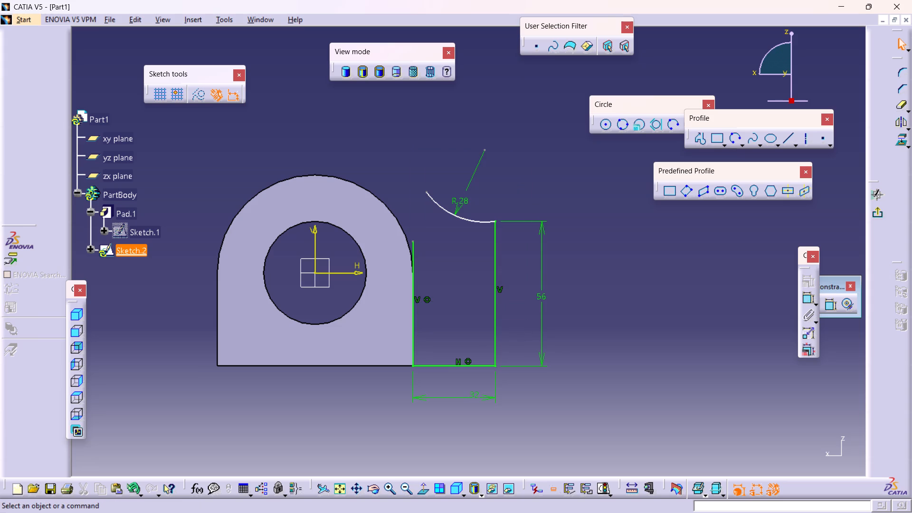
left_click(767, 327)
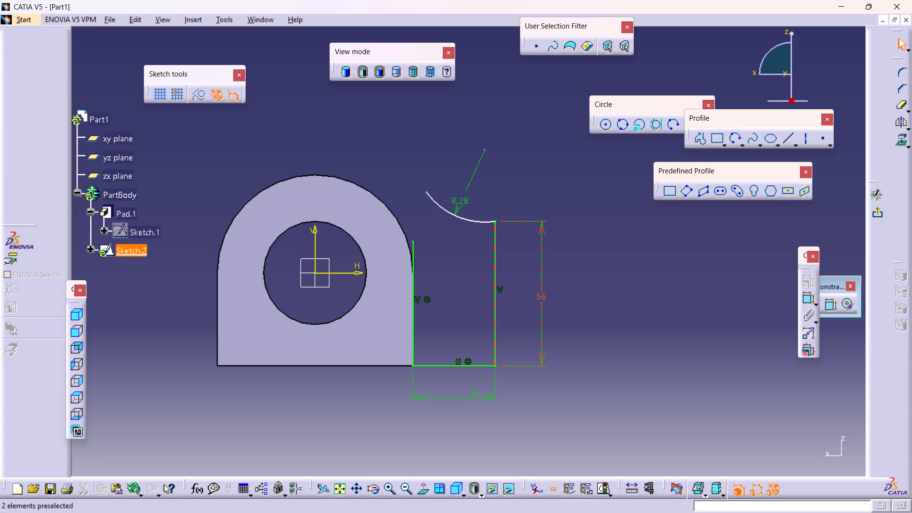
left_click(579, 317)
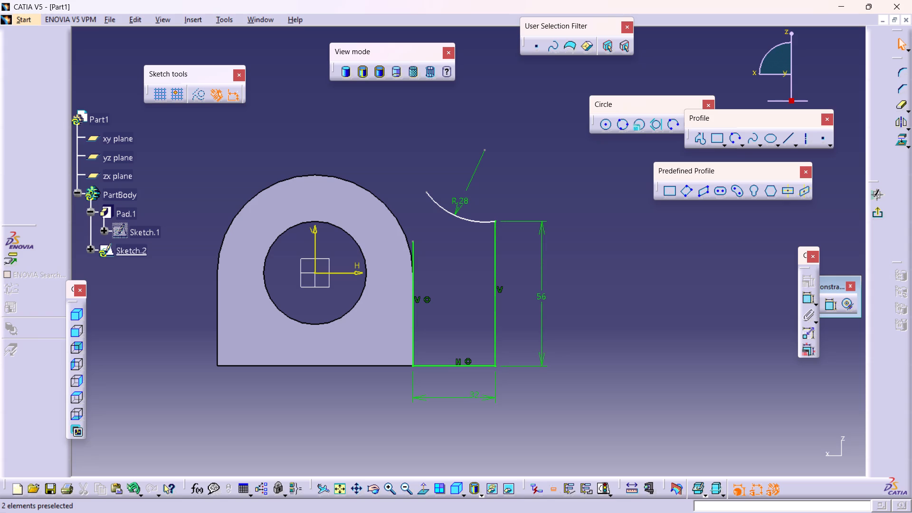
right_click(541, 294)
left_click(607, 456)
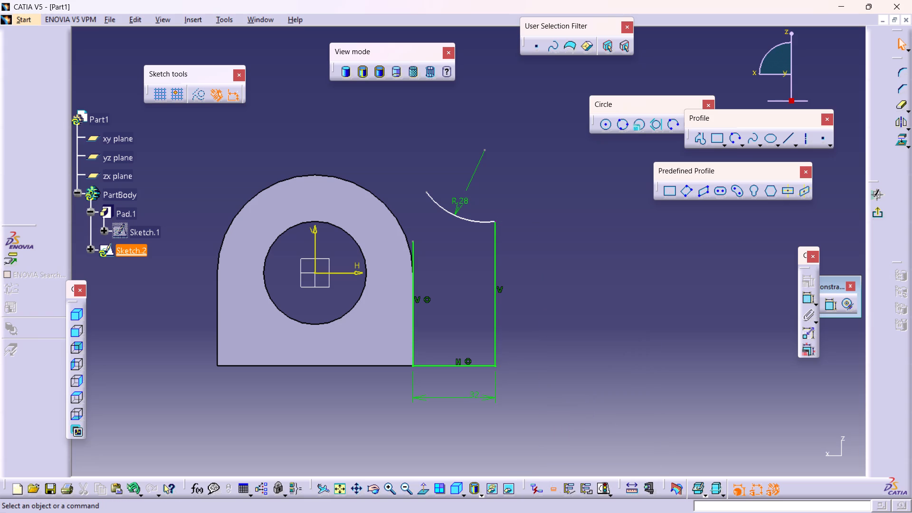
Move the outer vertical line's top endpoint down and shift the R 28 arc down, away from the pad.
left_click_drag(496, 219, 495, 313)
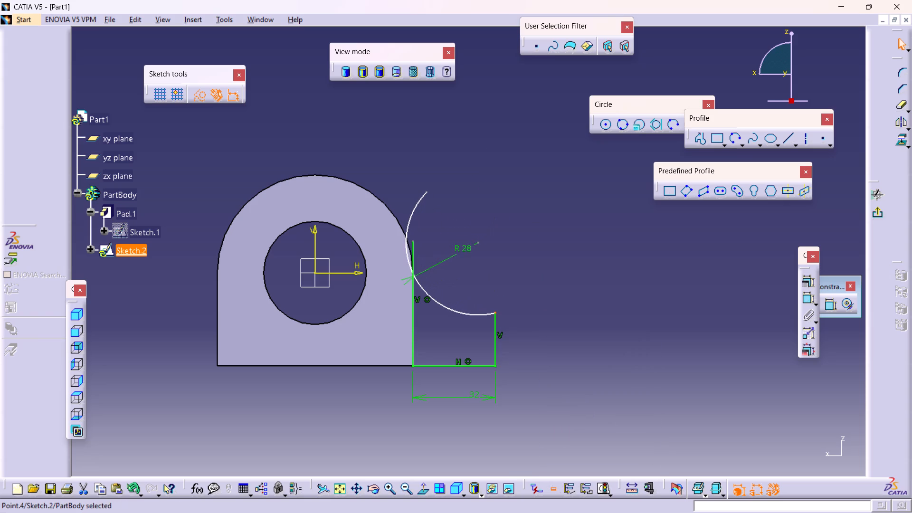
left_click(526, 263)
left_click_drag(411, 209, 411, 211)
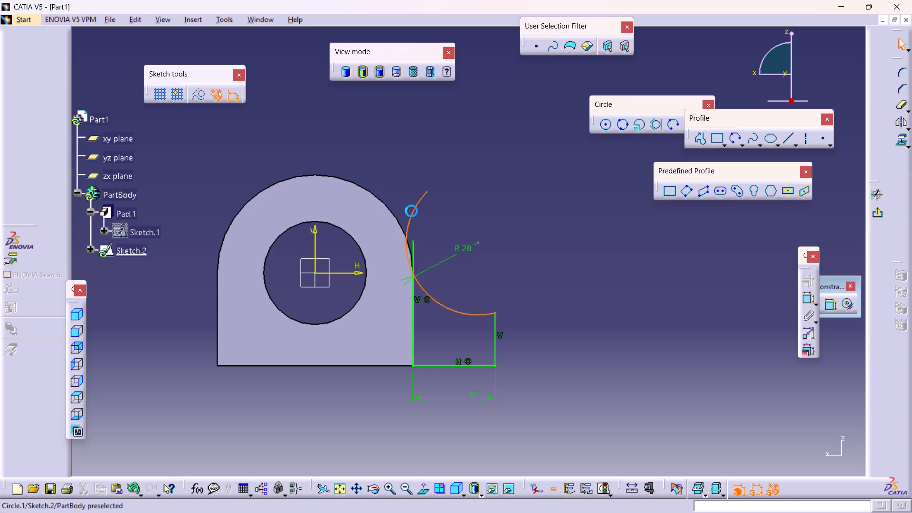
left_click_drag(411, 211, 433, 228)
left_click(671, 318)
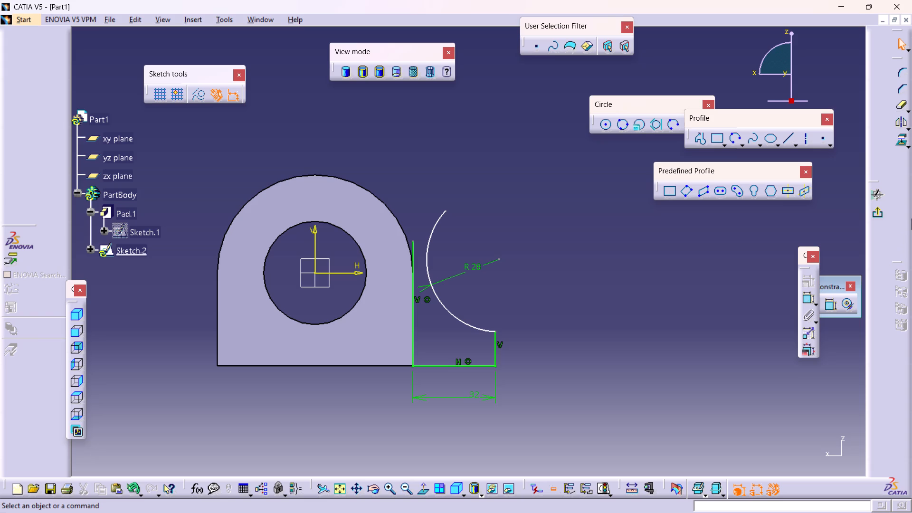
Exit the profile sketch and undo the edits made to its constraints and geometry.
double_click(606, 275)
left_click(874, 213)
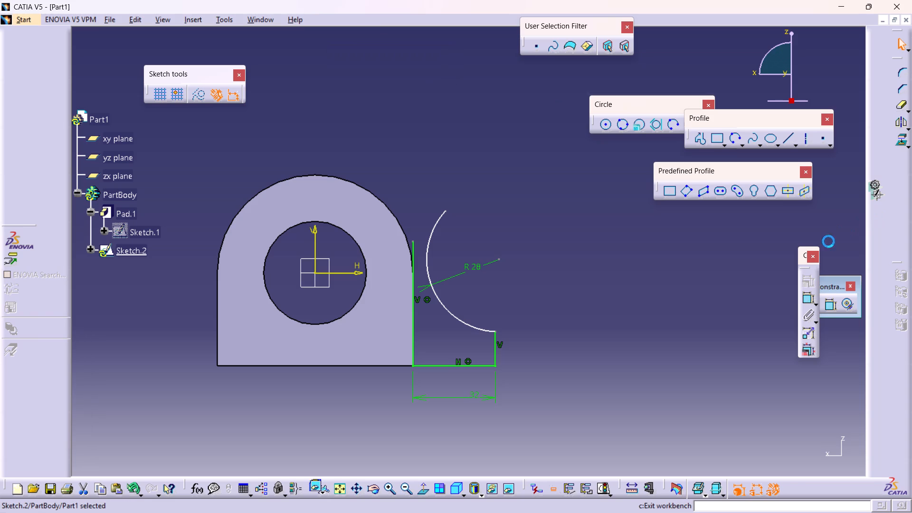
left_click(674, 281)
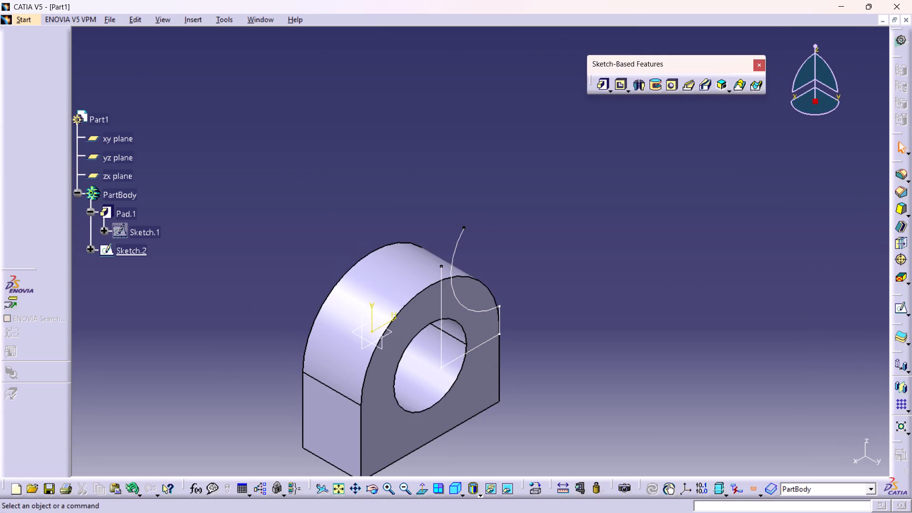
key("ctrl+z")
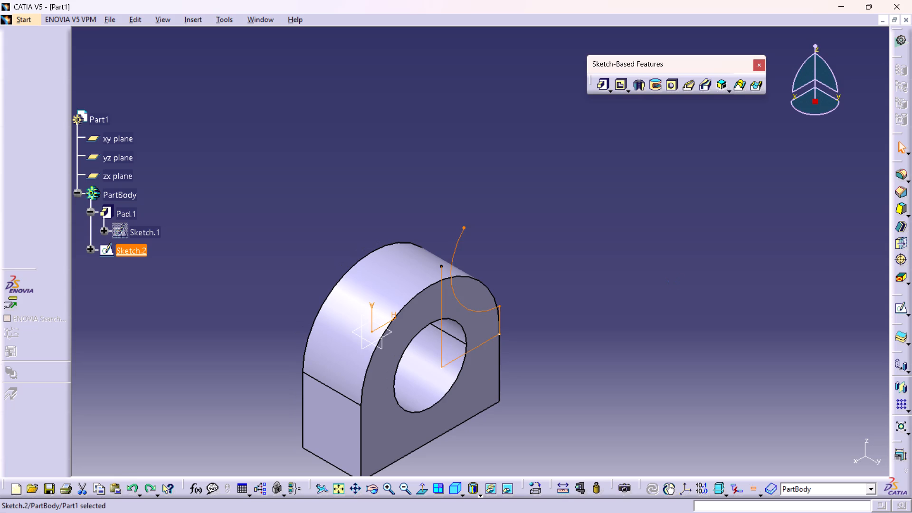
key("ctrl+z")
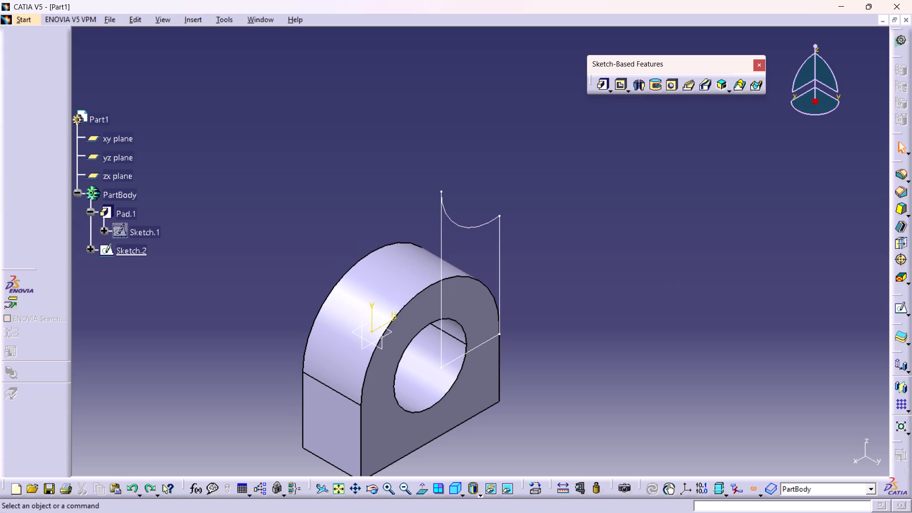
Open the pad's sketch to review its dimensions, exit it, and accept the pad definition with its 32 mm length.
double_click(407, 434)
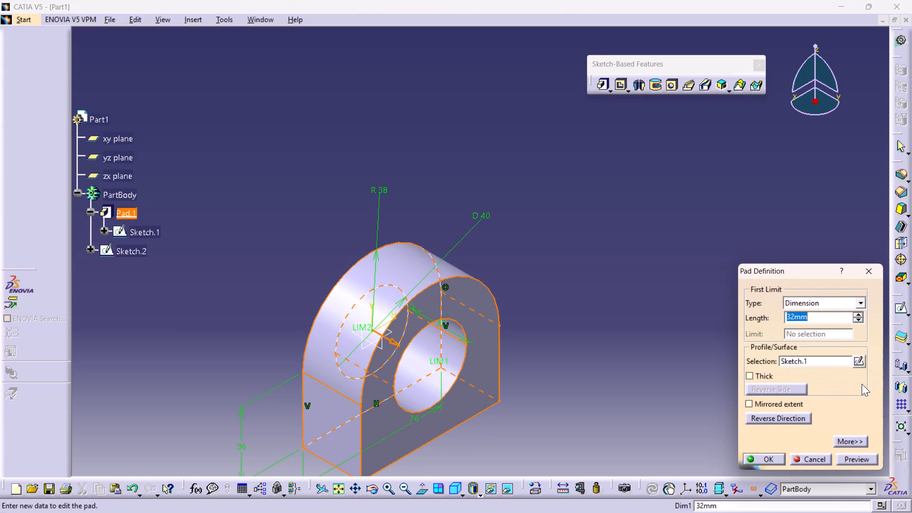
left_click(859, 361)
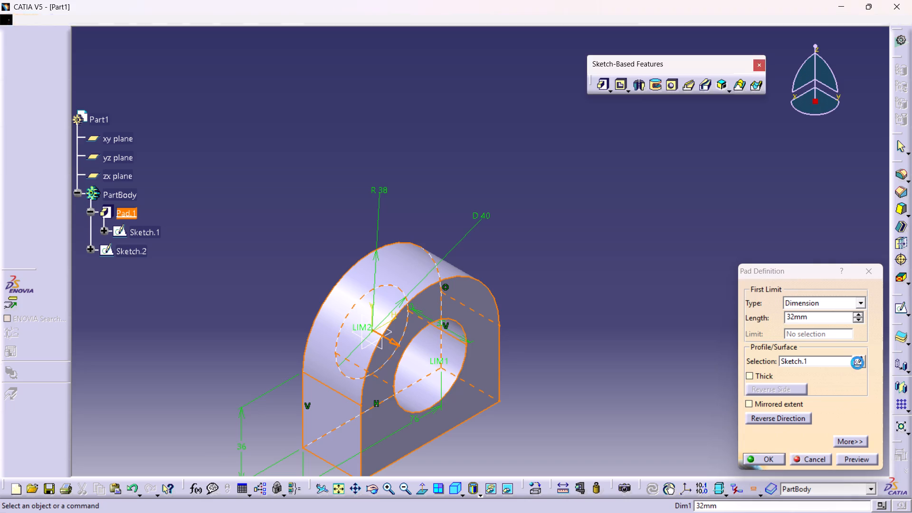
middle_click_drag(476, 326, 549, 339)
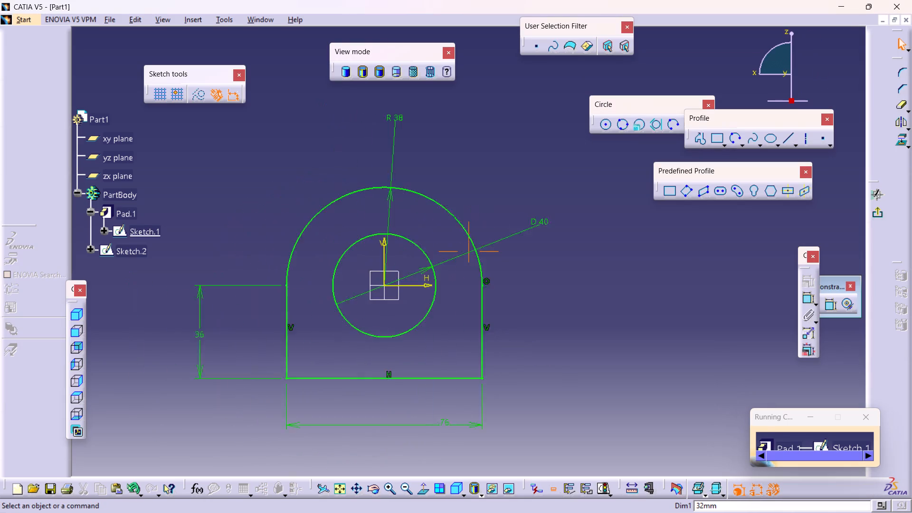
middle_click_drag(549, 339, 578, 316)
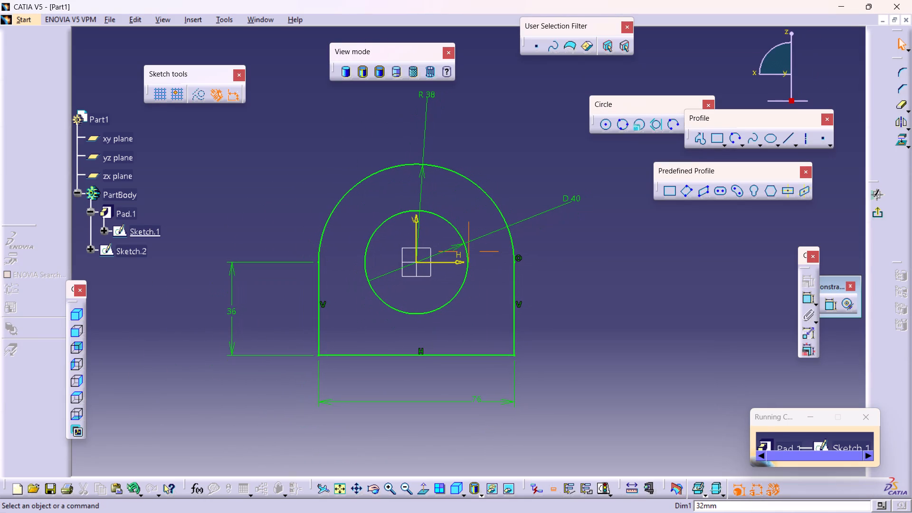
middle_click_drag(578, 316, 574, 328)
left_click(877, 210)
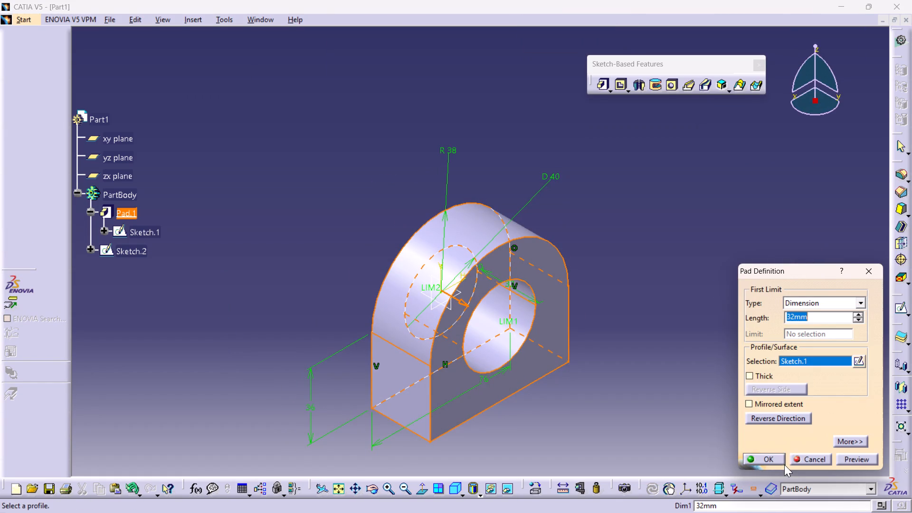
left_click(779, 460)
left_click(618, 299)
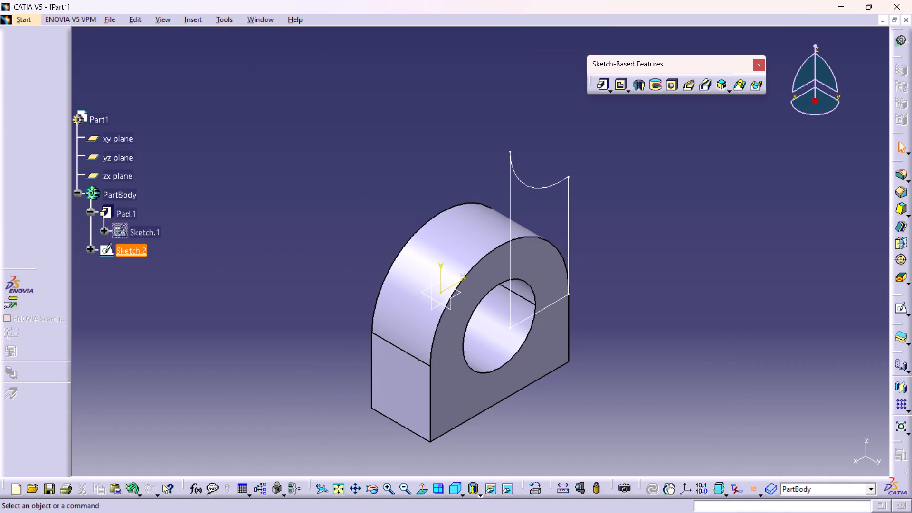
Open the arc-sided profile sketch beside the pad to review its dimensions and constraints, and exit it.
double_click(568, 228)
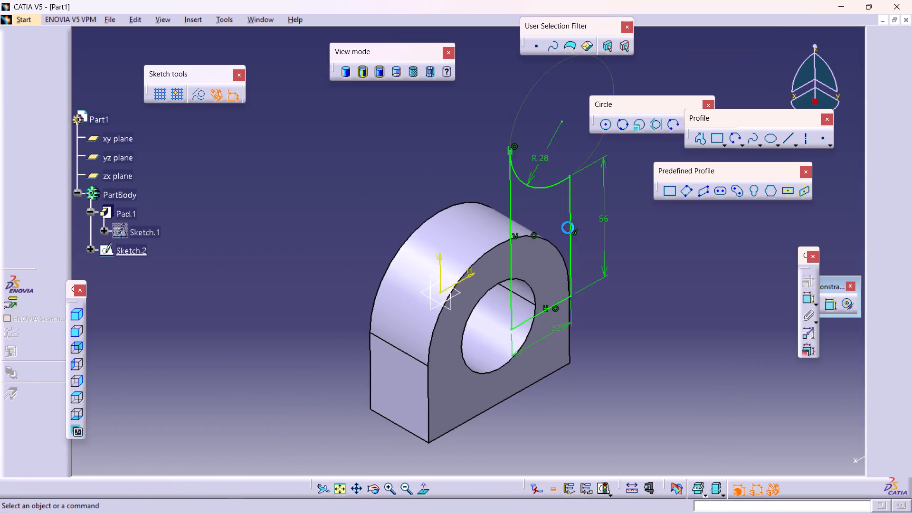
middle_click_drag(562, 248, 503, 256)
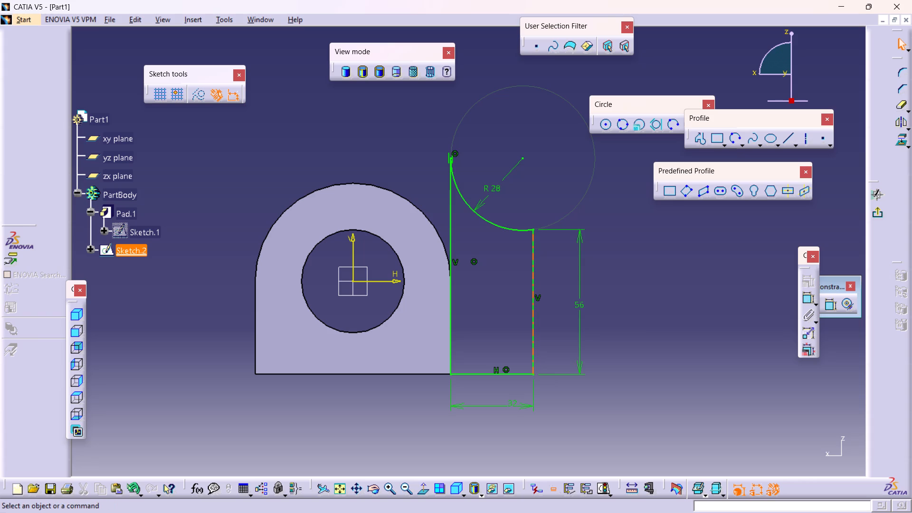
left_click(511, 295)
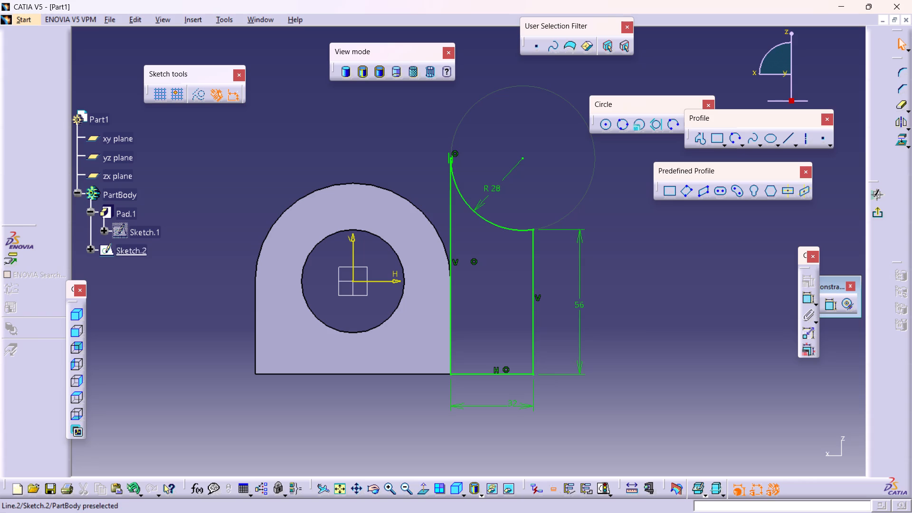
middle_click_drag(511, 295, 535, 312)
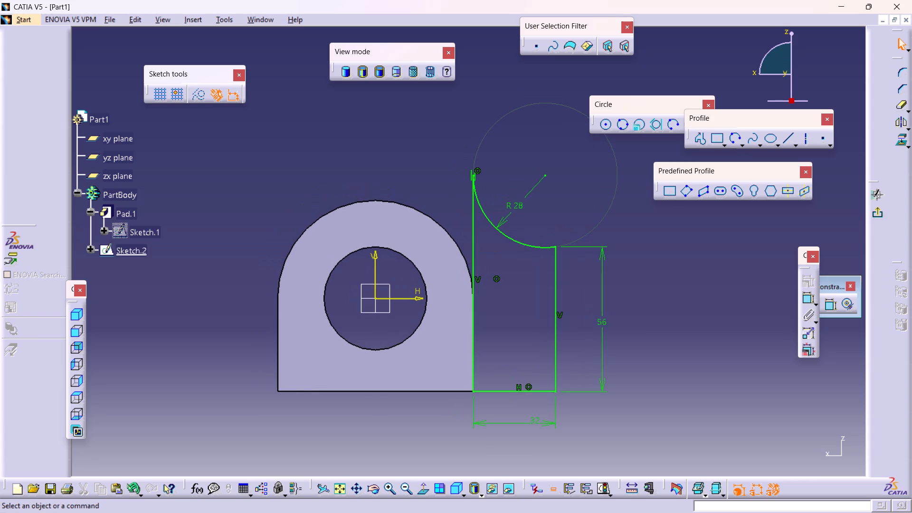
middle_click_drag(520, 300, 532, 285)
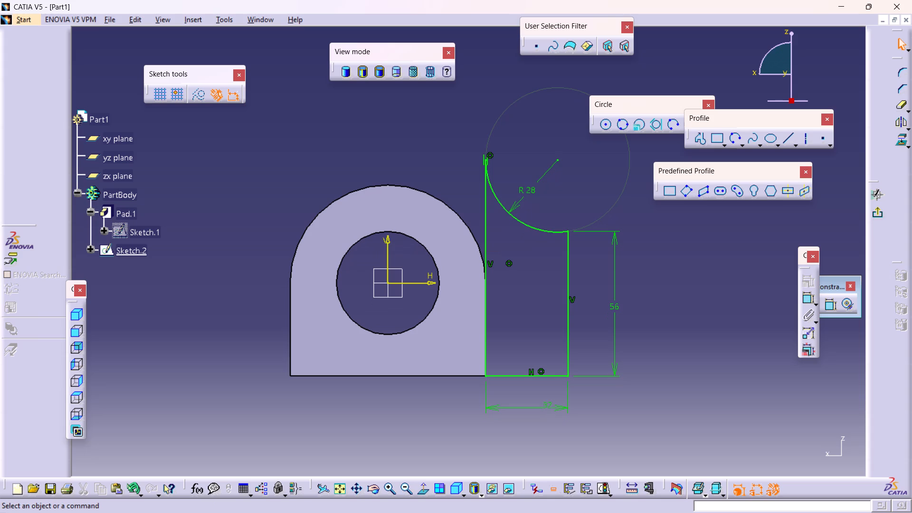
left_click(877, 214)
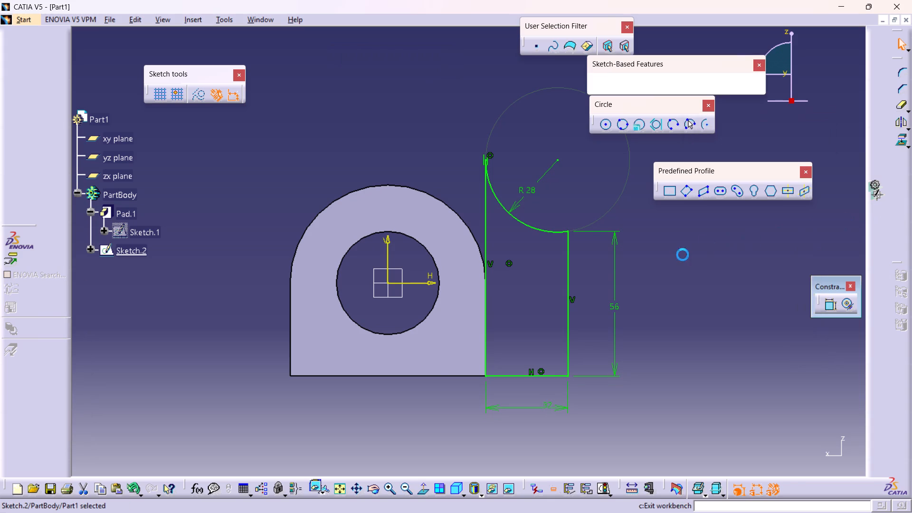
middle_click_drag(666, 264, 621, 190)
left_click(622, 193)
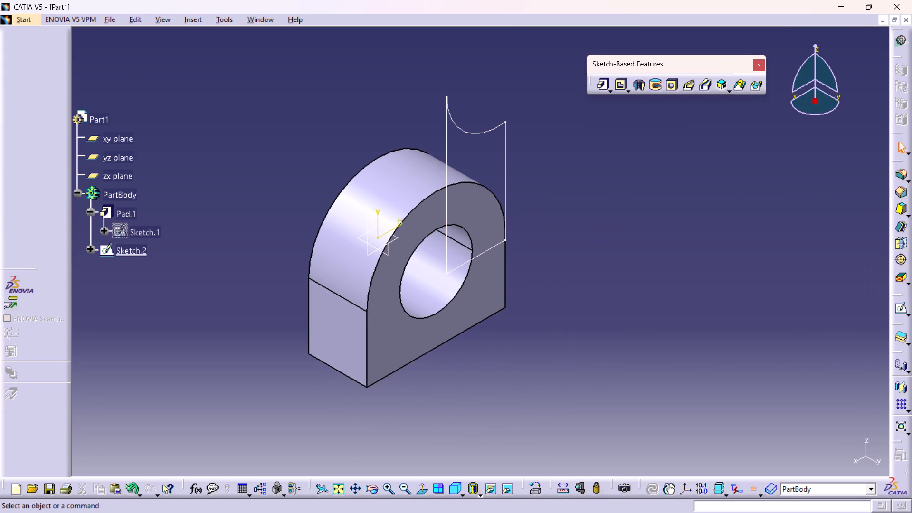
Open the pad's sketch for editing and inspect the vertical dimension from its base to the arc centre.
double_click(497, 294)
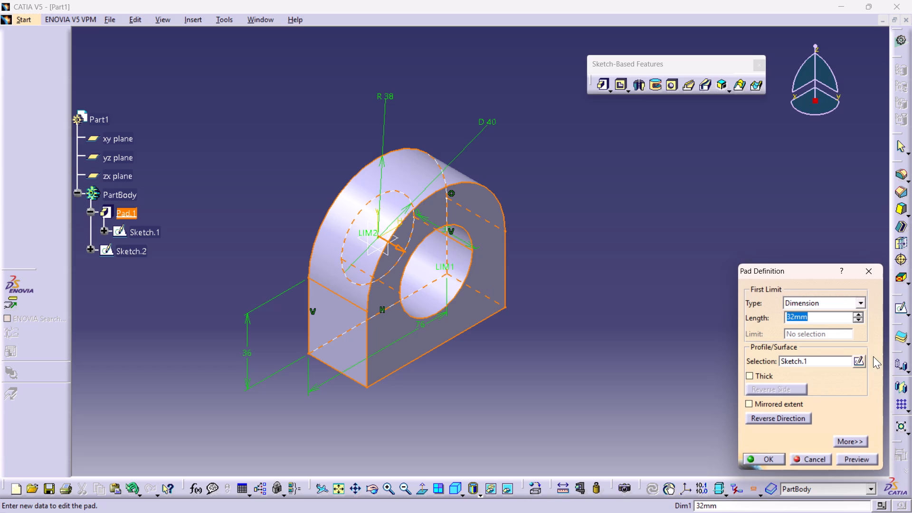
left_click(860, 363)
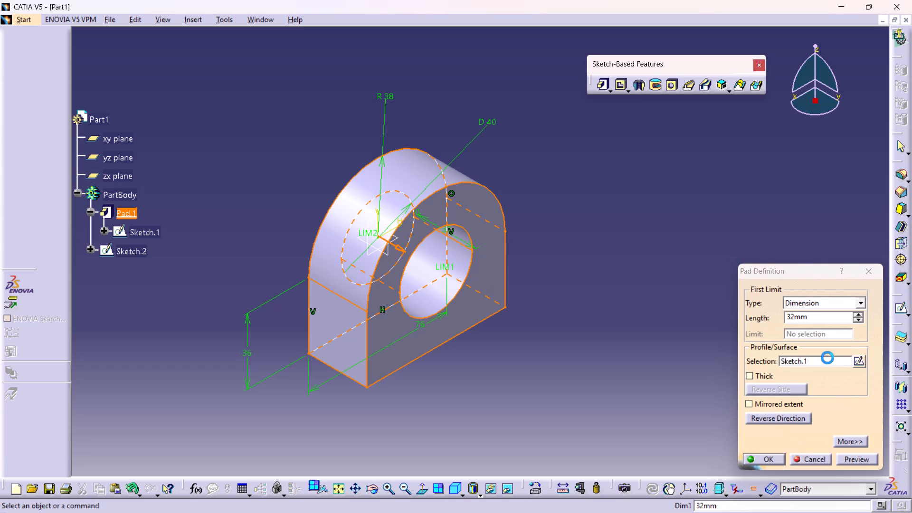
middle_click_drag(481, 304, 600, 388)
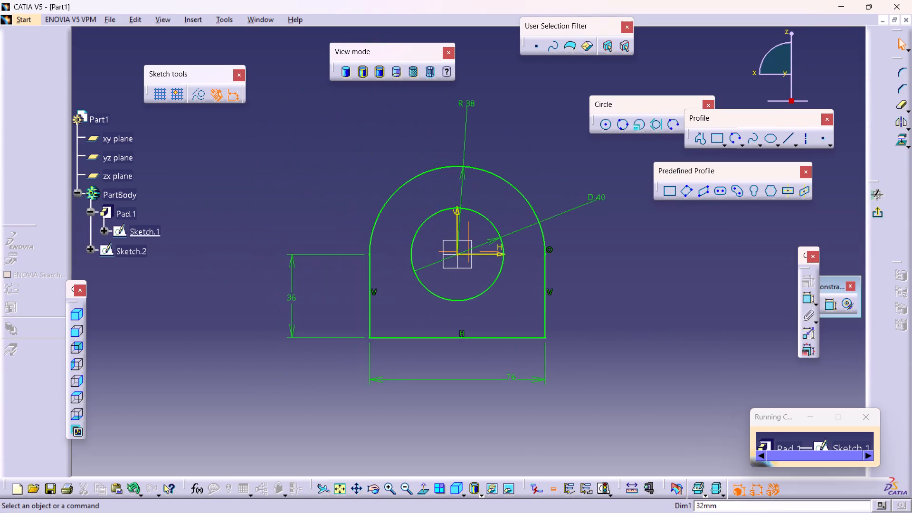
middle_click_drag(600, 388, 583, 371)
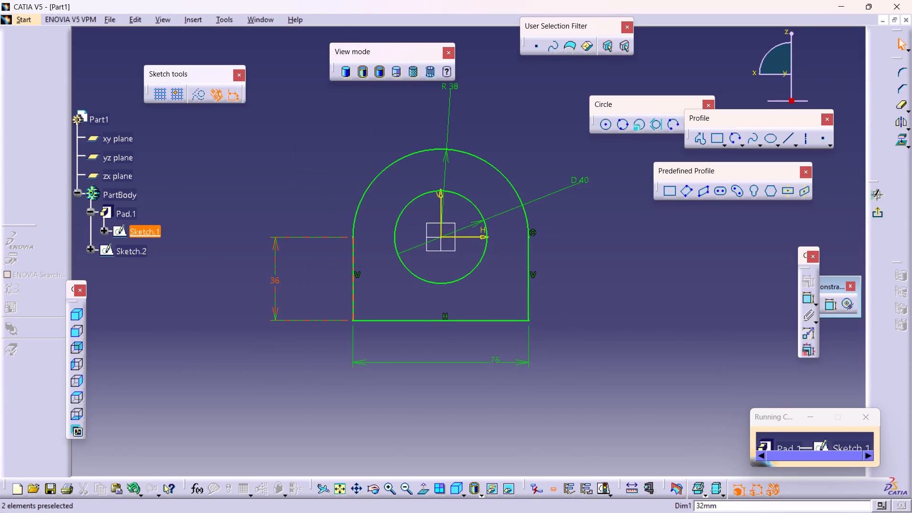
double_click(274, 280)
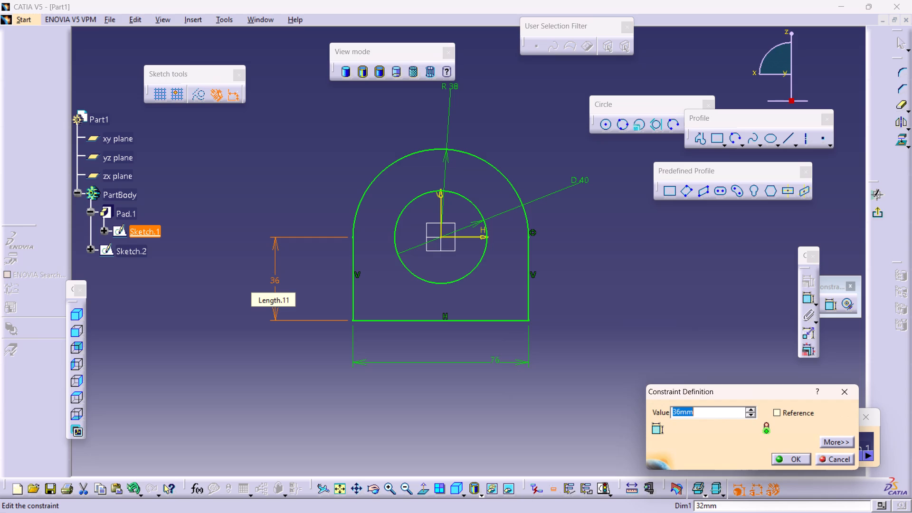
key("Return")
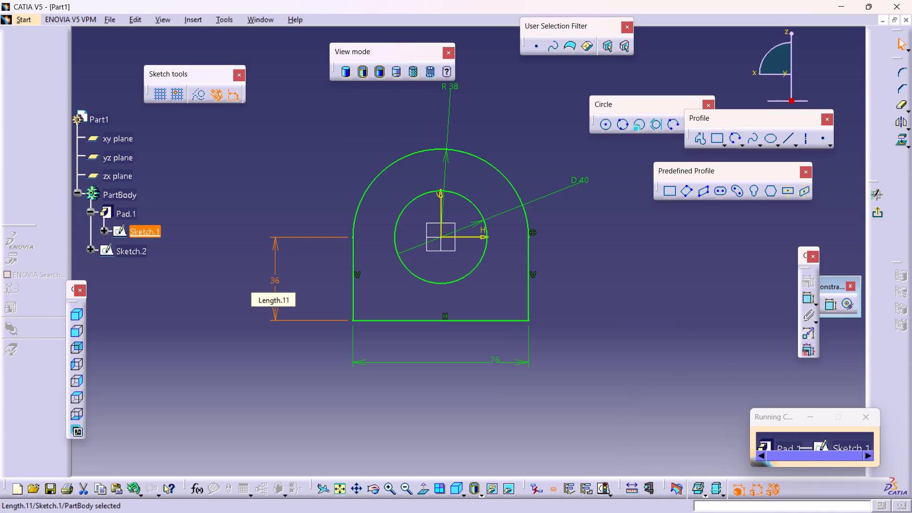
Switch to Calculator and compute 84 minus 36, add 74 to the result, and subtract 38 from that.
type("ca")
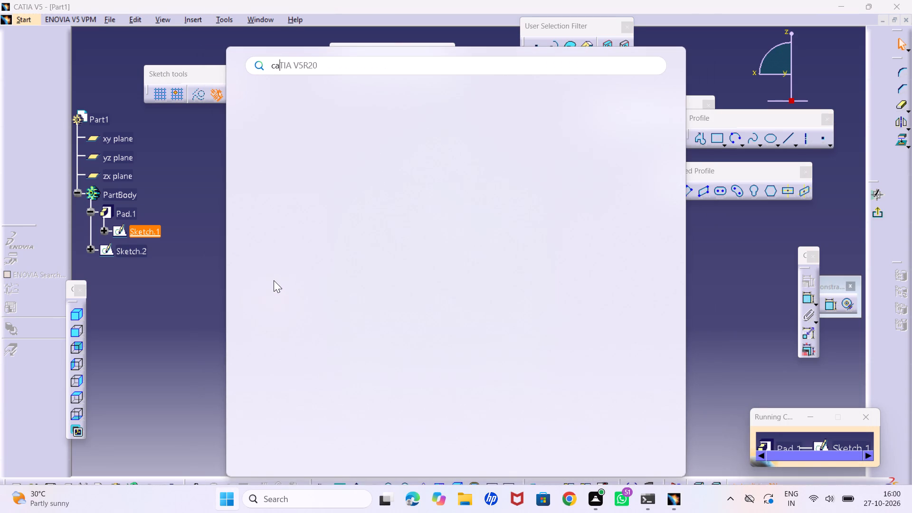
key("l")
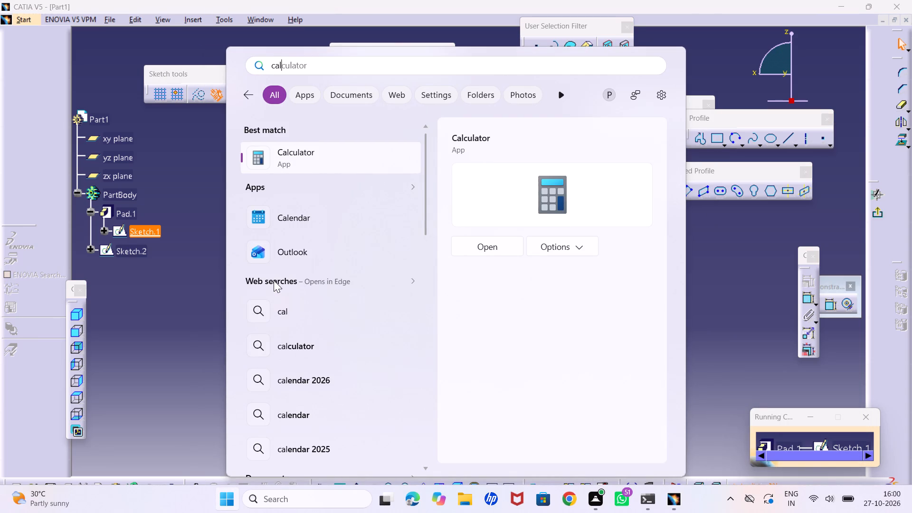
key("Return")
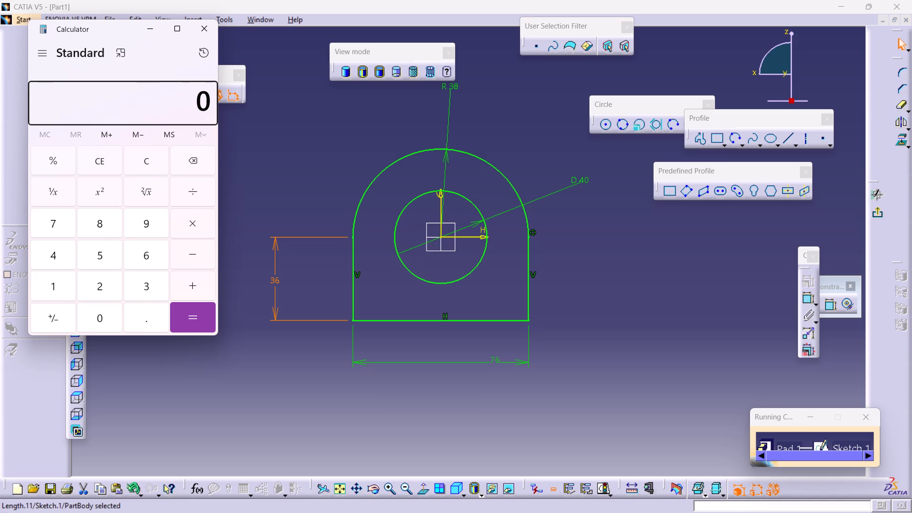
type("84")
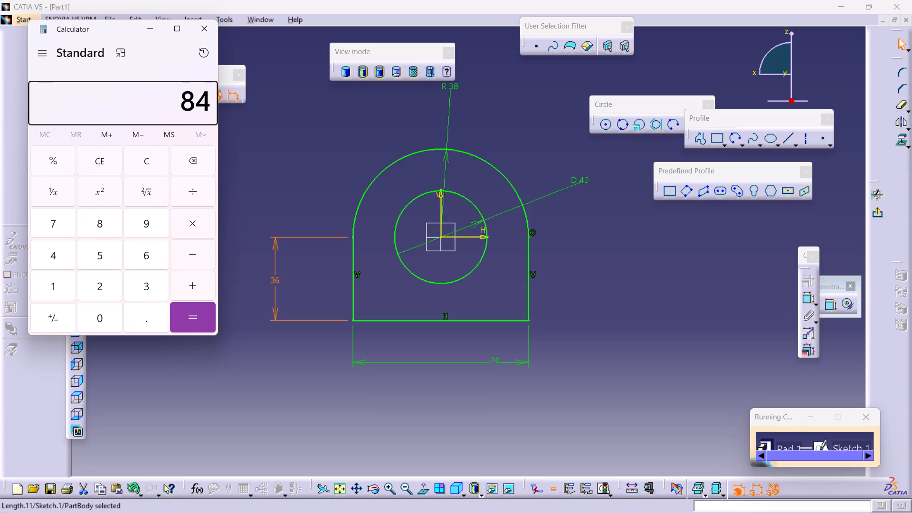
type("-36")
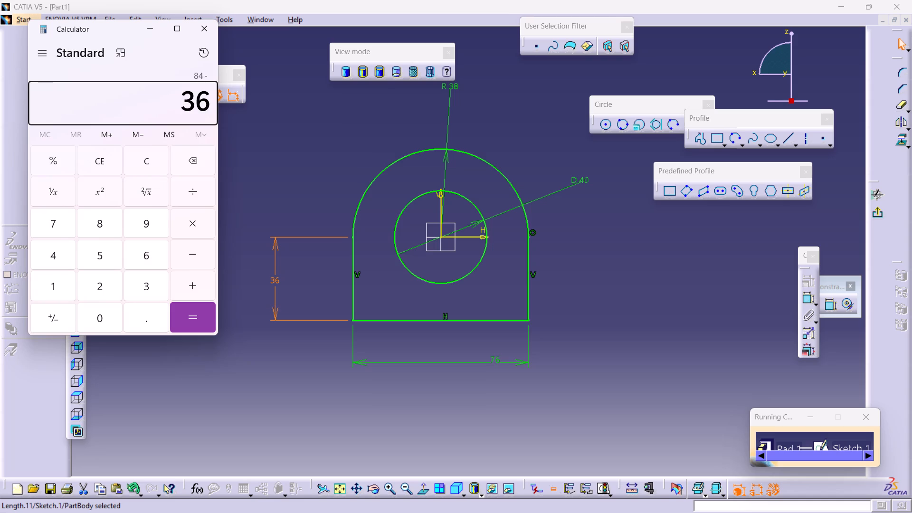
key("Return")
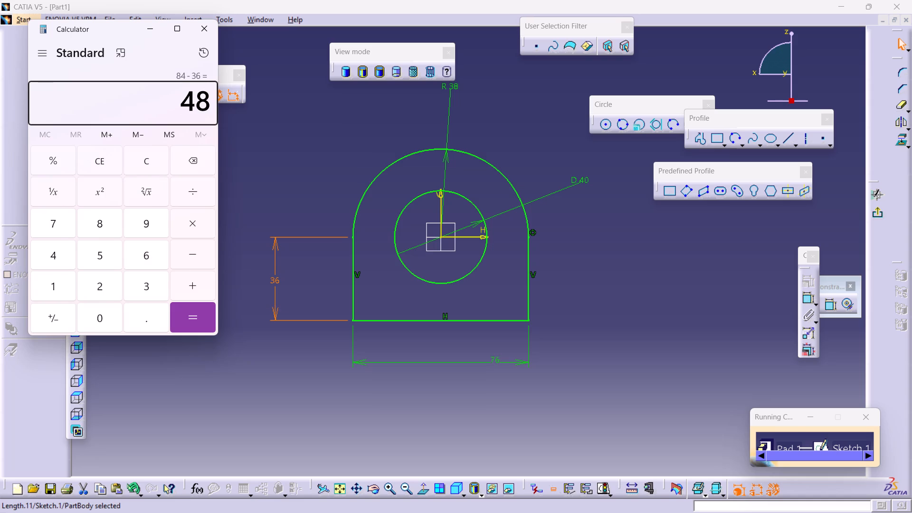
key("BackSpace")
key("plus")
type("74")
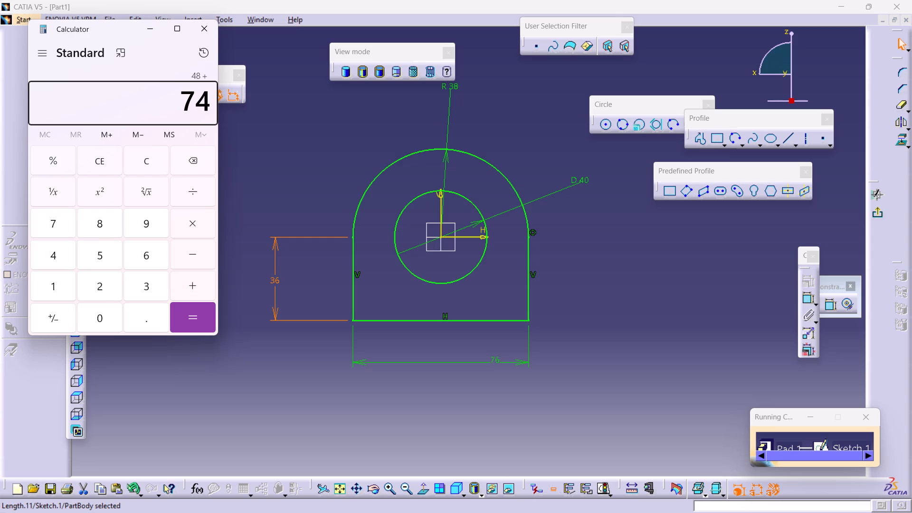
key("Return")
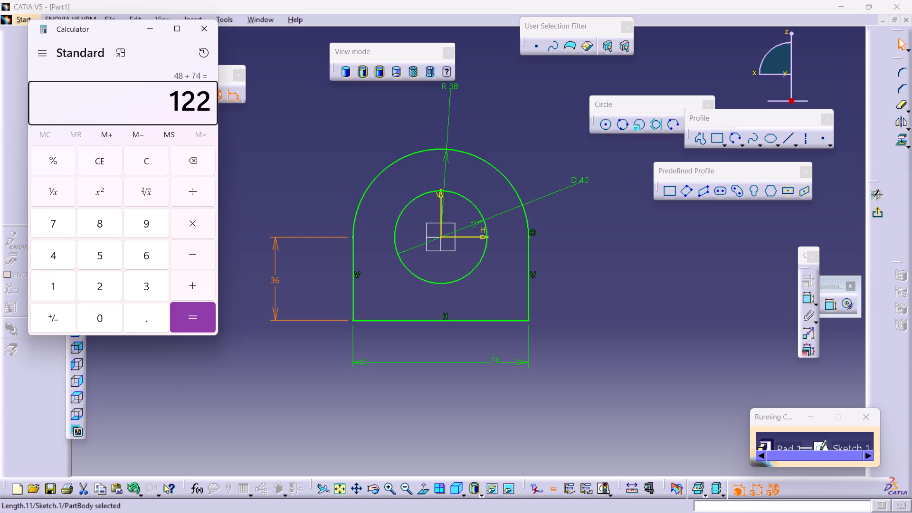
key("BackSpace")
key("minus")
type("38")
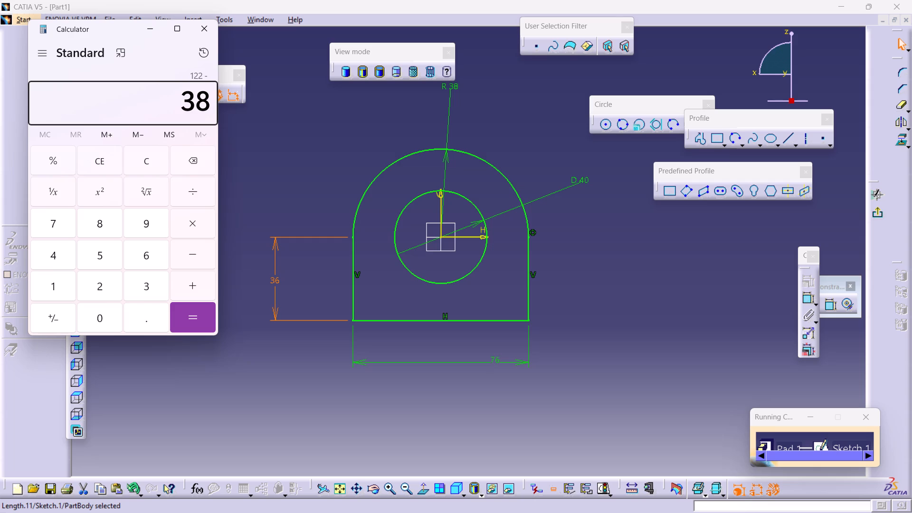
key("Return")
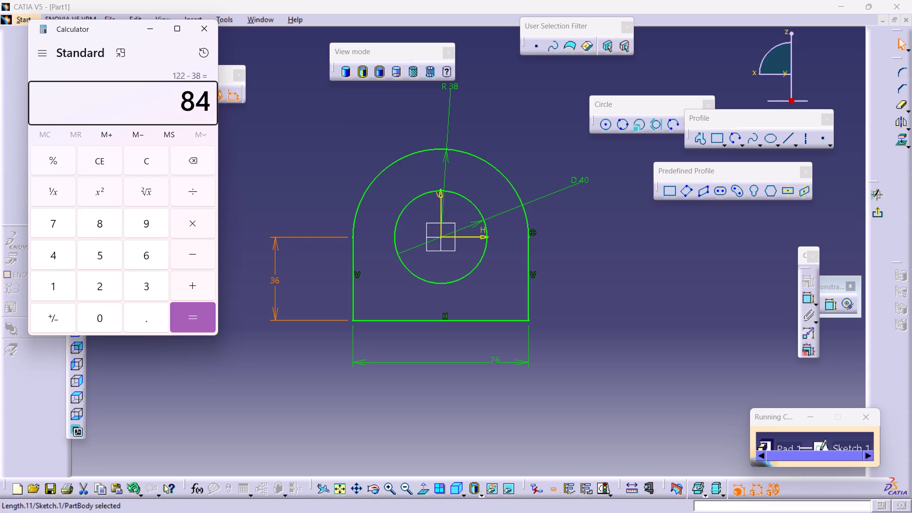
left_click(157, 31)
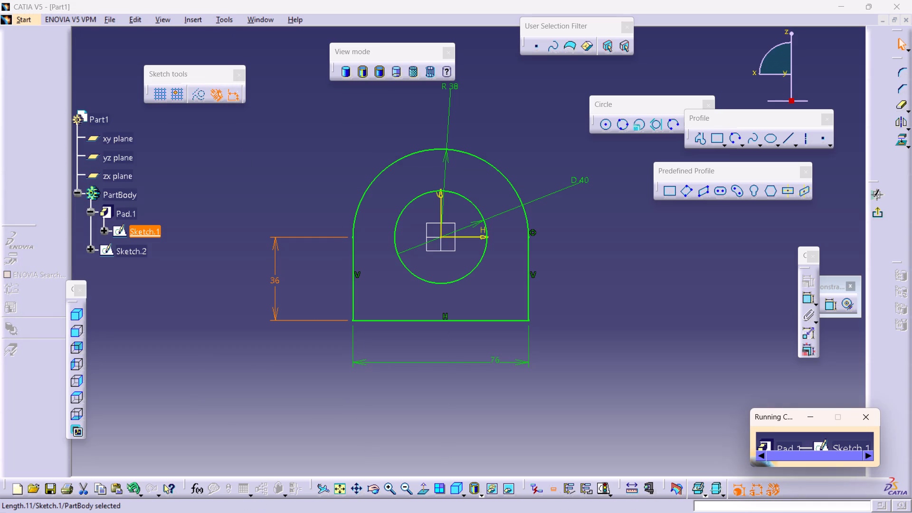
Set the pad sketch's base-to-arc-centre height to 84 mm, exit the sketch and accept the pad definition.
double_click(277, 278)
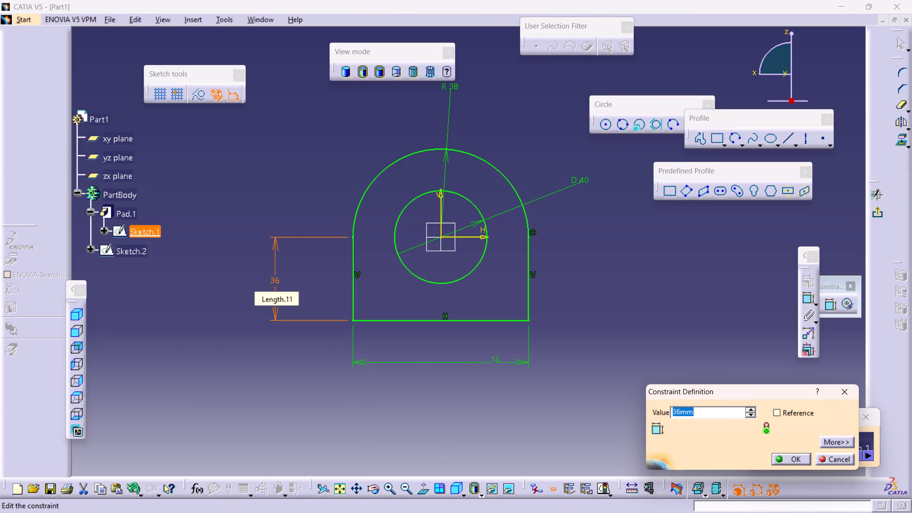
type("84")
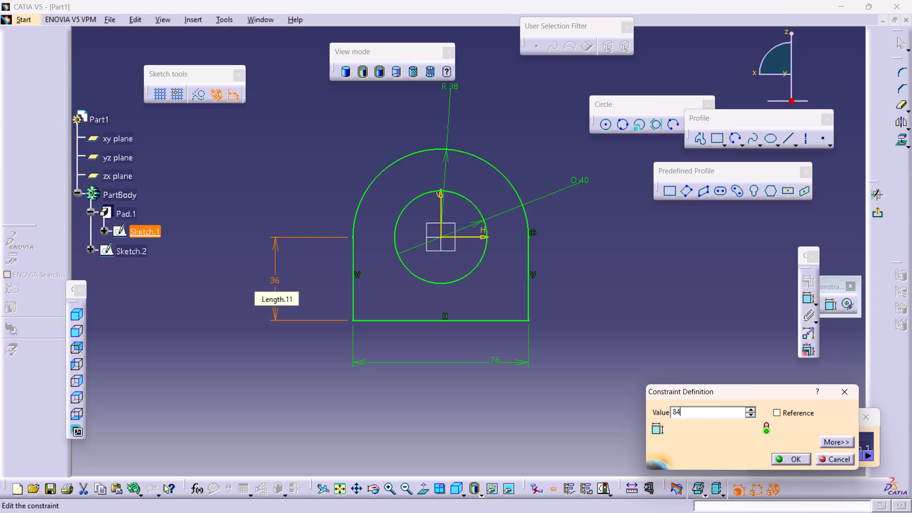
key("Return")
middle_click_drag(438, 315, 422, 274)
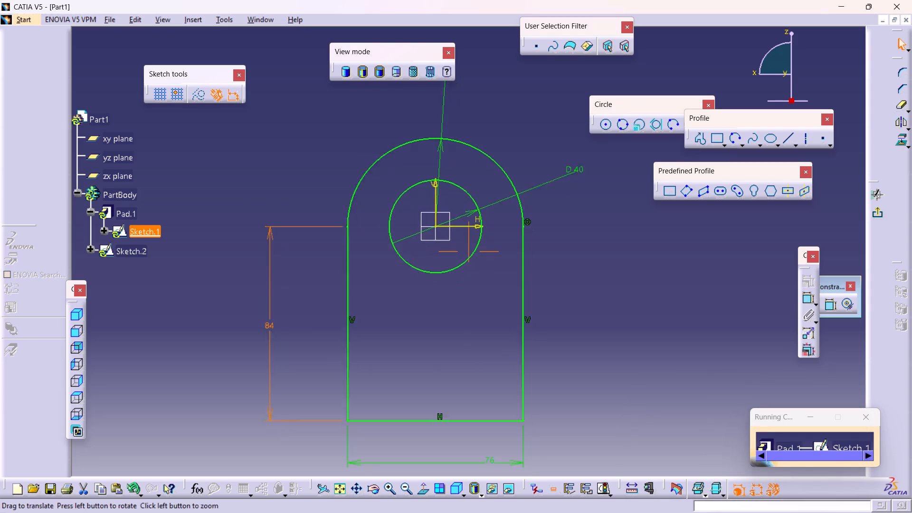
middle_click_drag(422, 274, 410, 221)
left_click(414, 225)
middle_click_drag(415, 225, 406, 264)
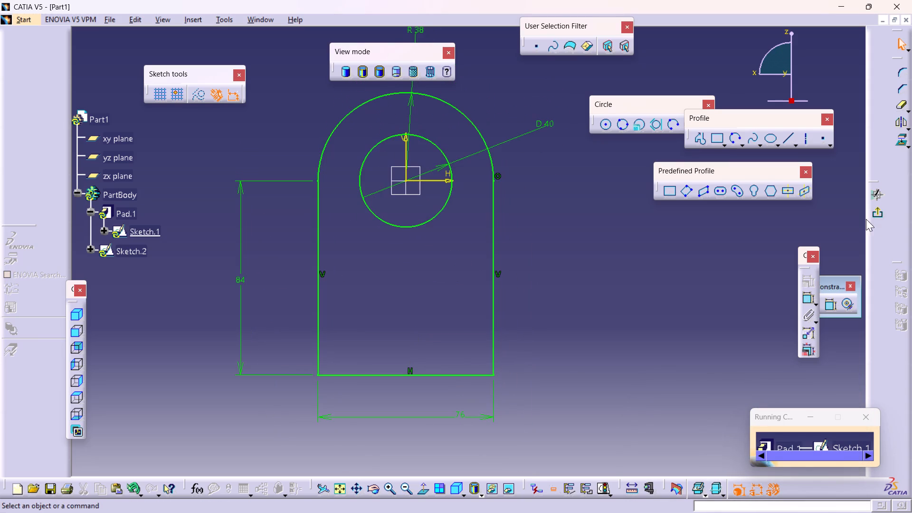
left_click(880, 211)
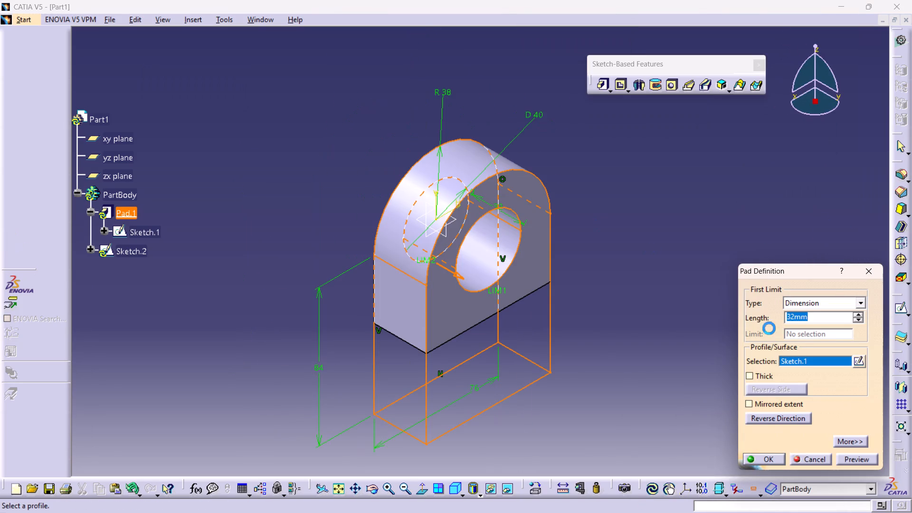
left_click(759, 461)
left_click(601, 239)
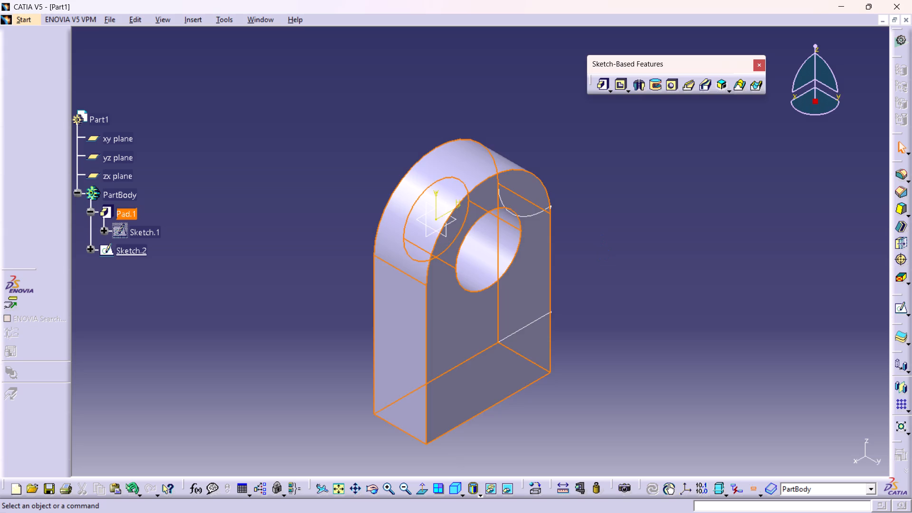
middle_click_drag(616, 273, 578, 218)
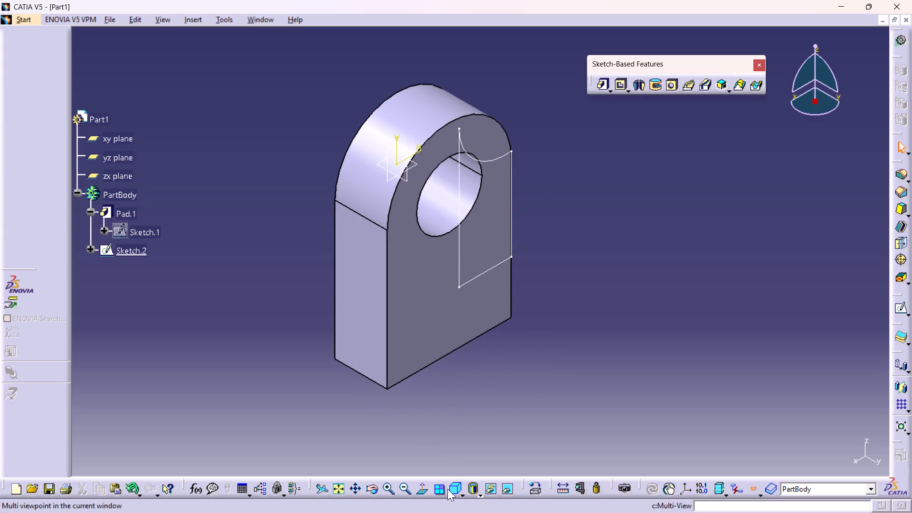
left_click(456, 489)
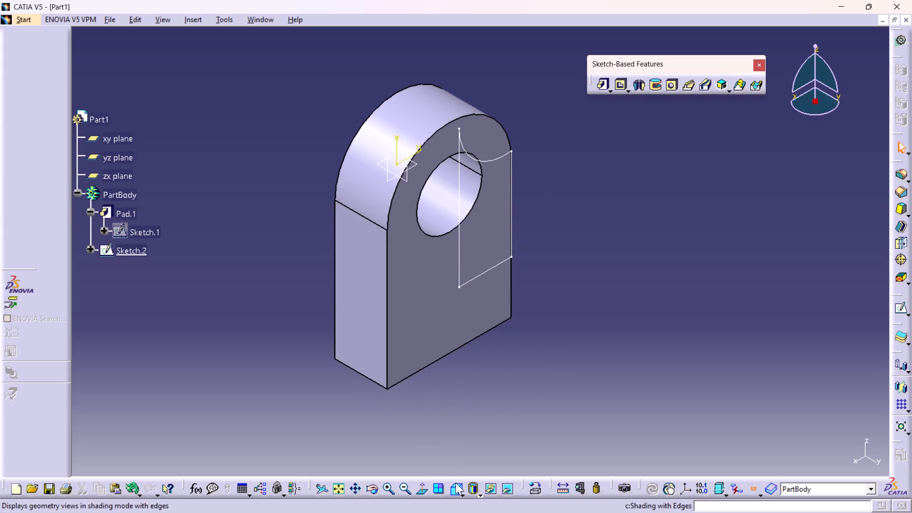
Detach the standard views toolbar, dock it under the menu bar, and view the part face-on.
left_click(460, 492)
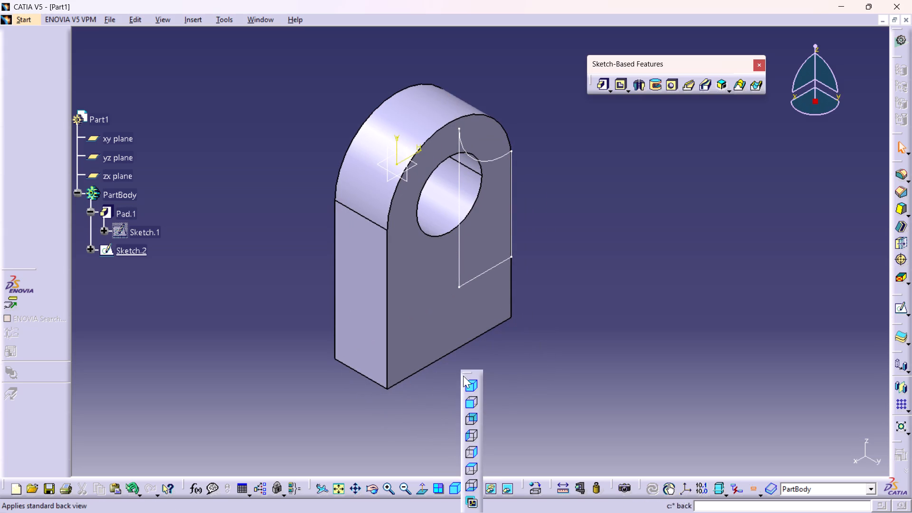
left_click_drag(468, 375, 411, 20)
left_click(483, 42)
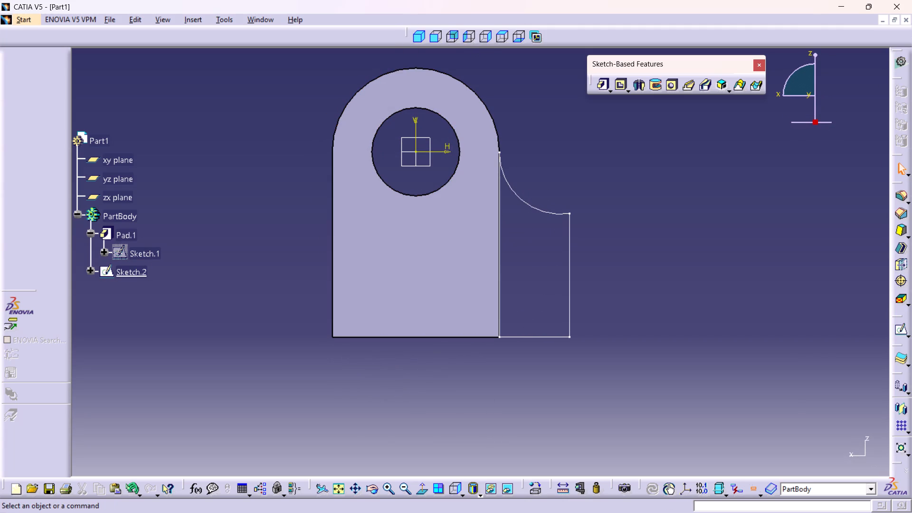
Extrude the arc-sided profile beside the round-topped pad as a 20 mm pad.
left_click(528, 337)
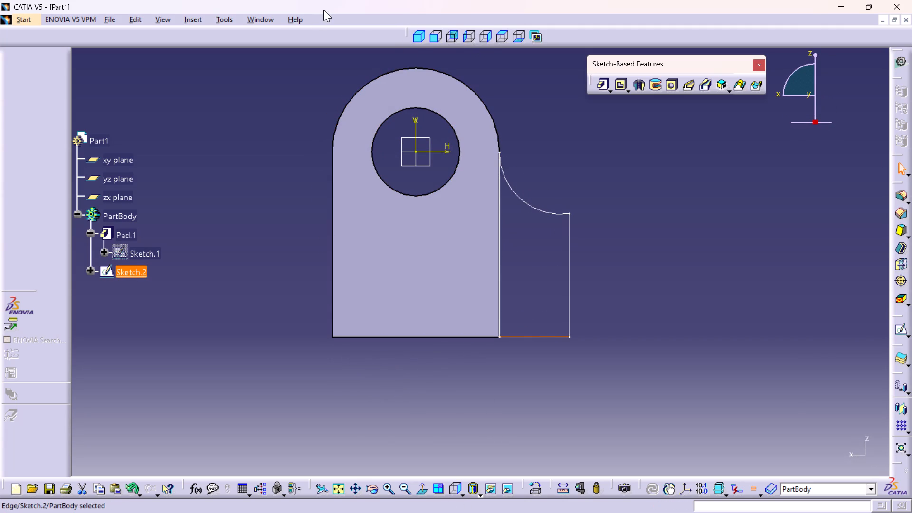
left_click(418, 42)
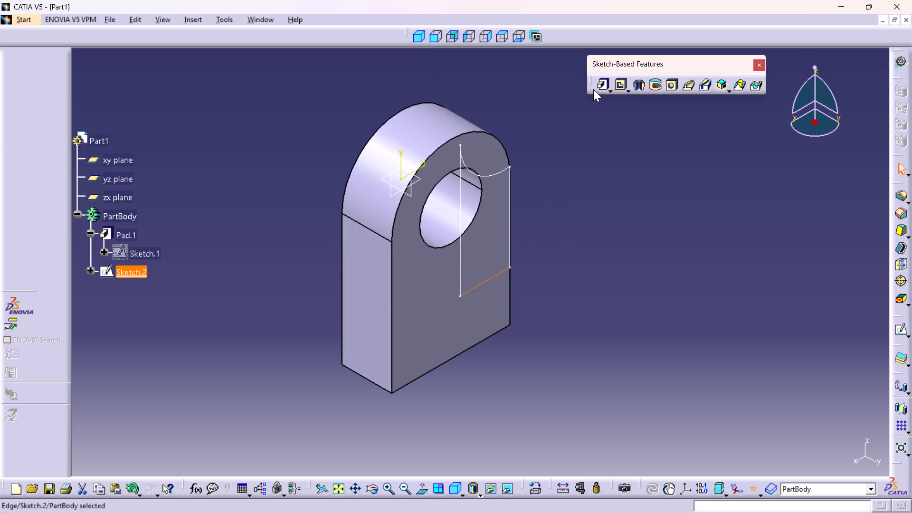
left_click(599, 89)
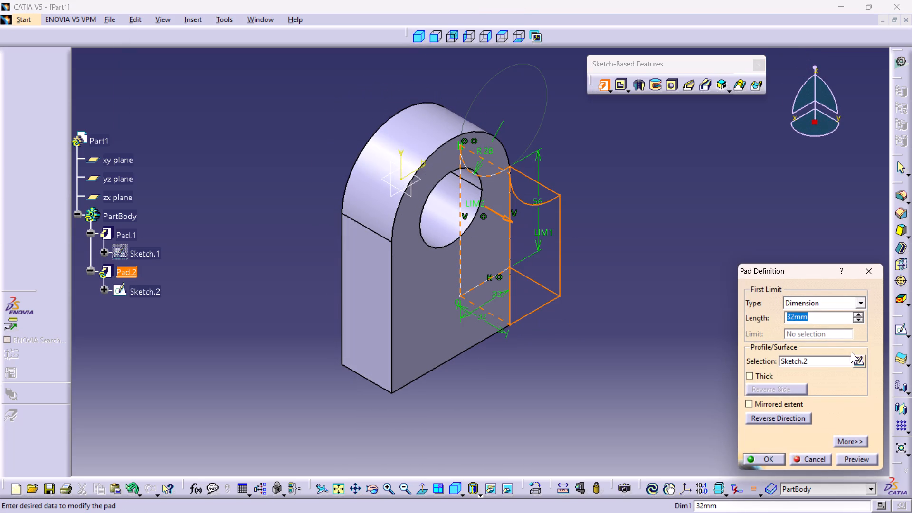
type("20")
key("Return")
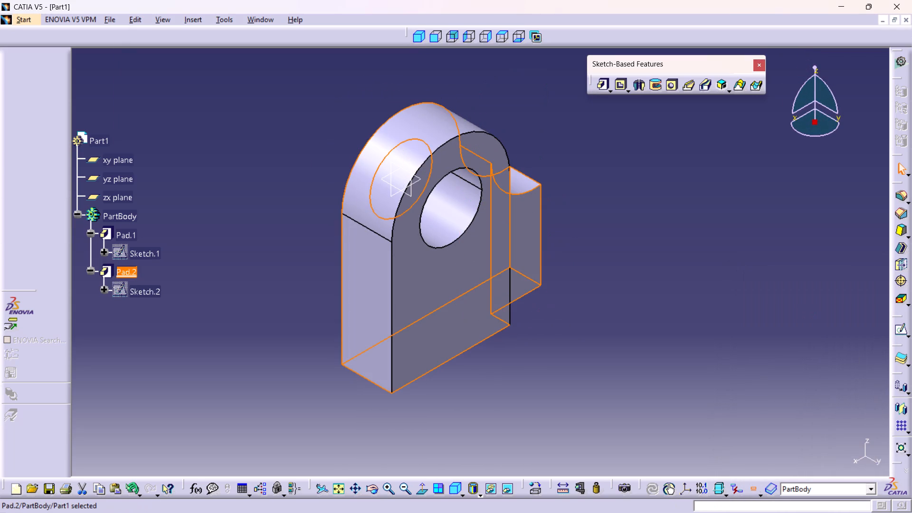
left_click(706, 308)
Inspect the arc-sided pad from another angle, review its pad definition, and close it without edits.
middle_click_drag(614, 215, 602, 217)
left_click_drag(614, 215, 602, 217)
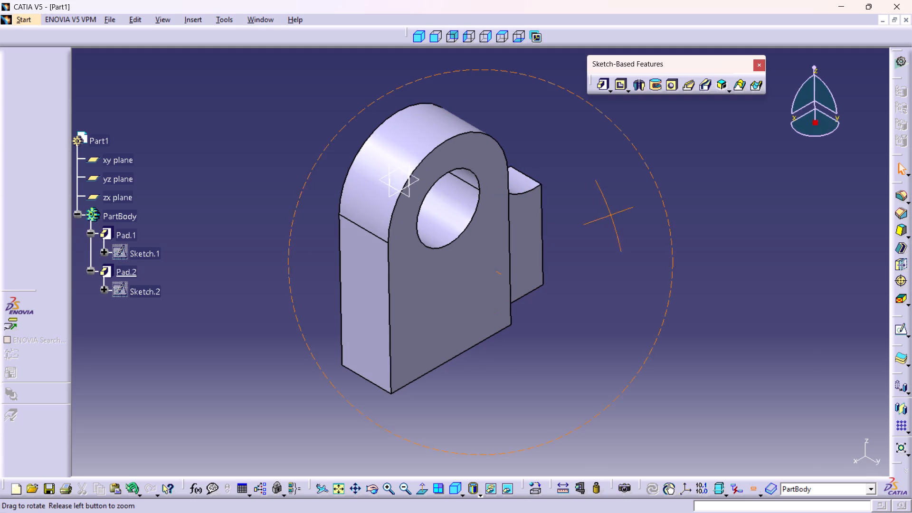
middle_click_drag(602, 217, 410, 266)
left_click_drag(602, 217, 414, 268)
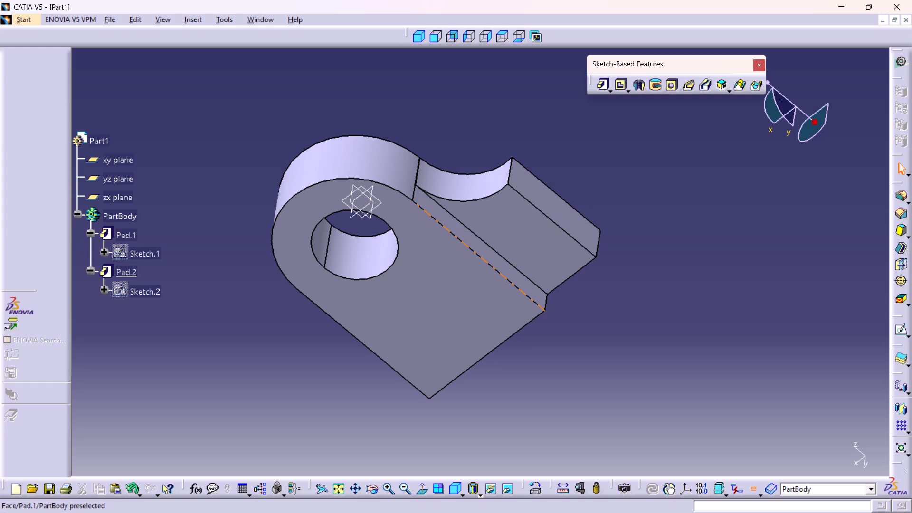
double_click(553, 240)
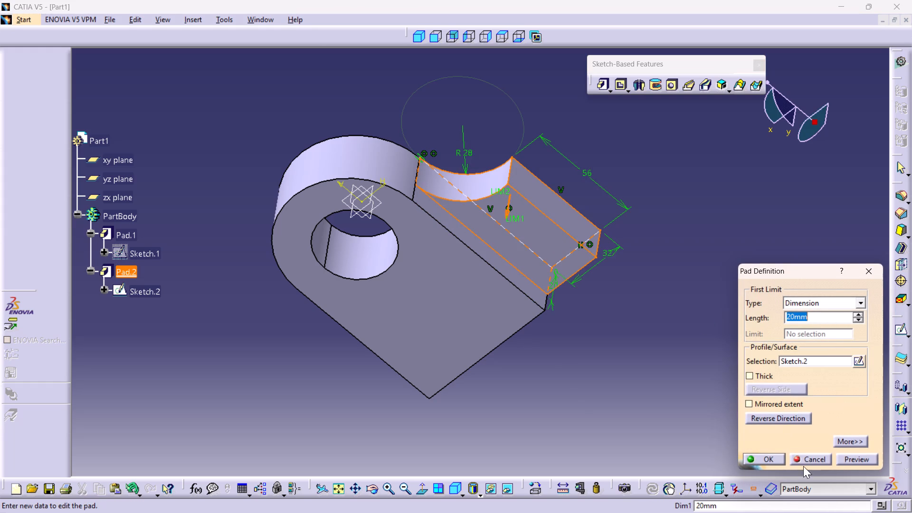
left_click(762, 460)
left_click(654, 320)
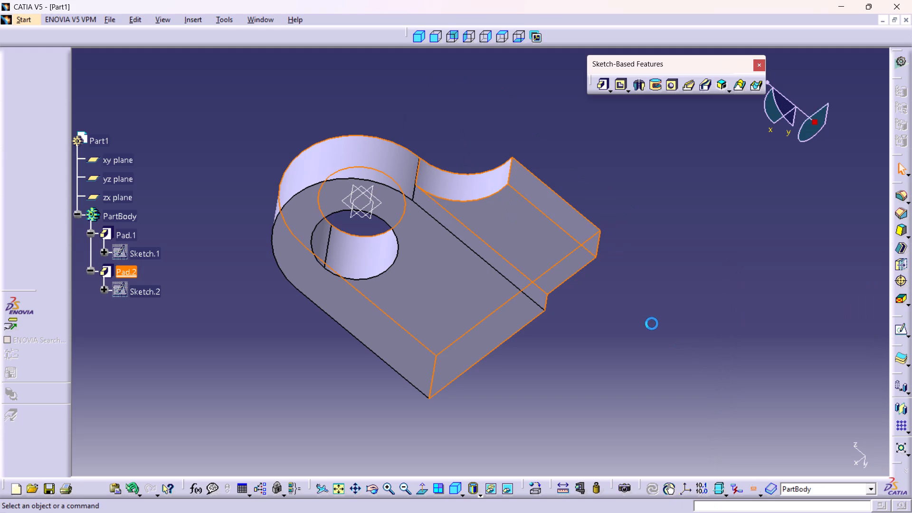
Edit the arc-sided pad's sketch, mirror the whole profile about the vertical axis through the hole centre, exit the sketch and accept the pad.
double_click(508, 214)
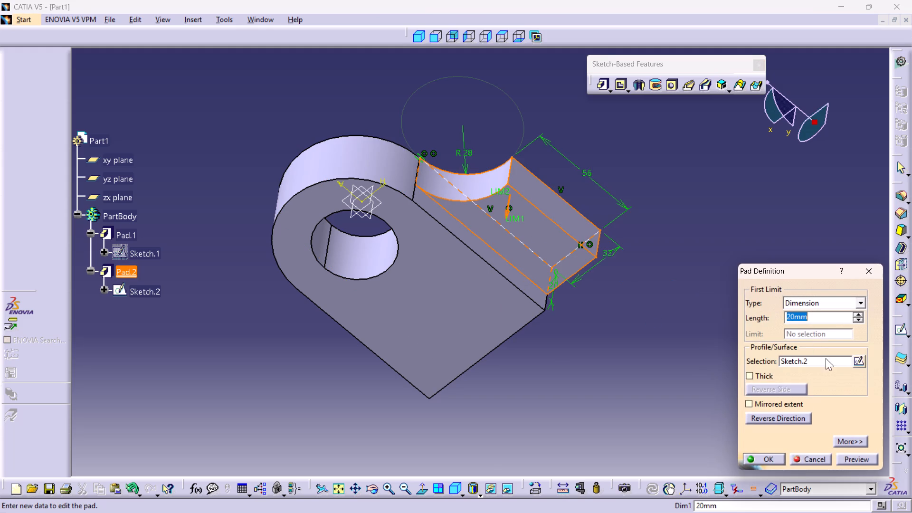
left_click(857, 359)
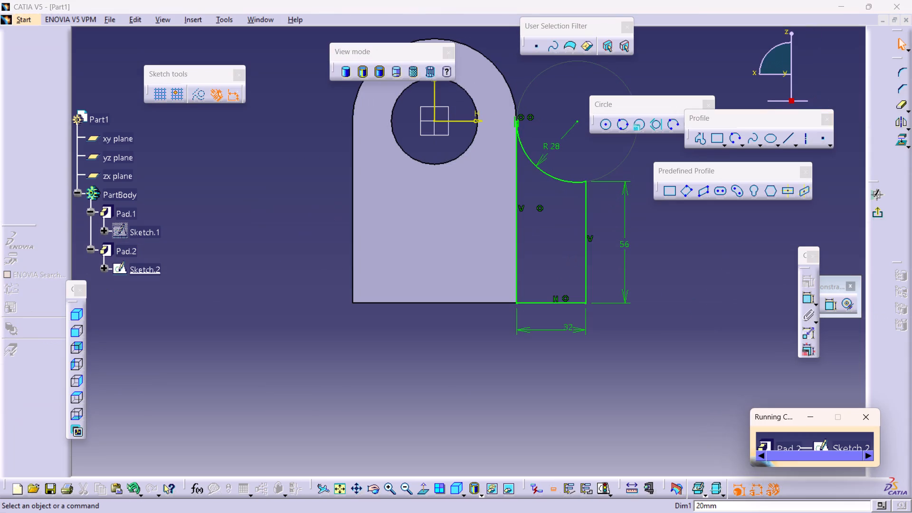
middle_click_drag(578, 224, 501, 244)
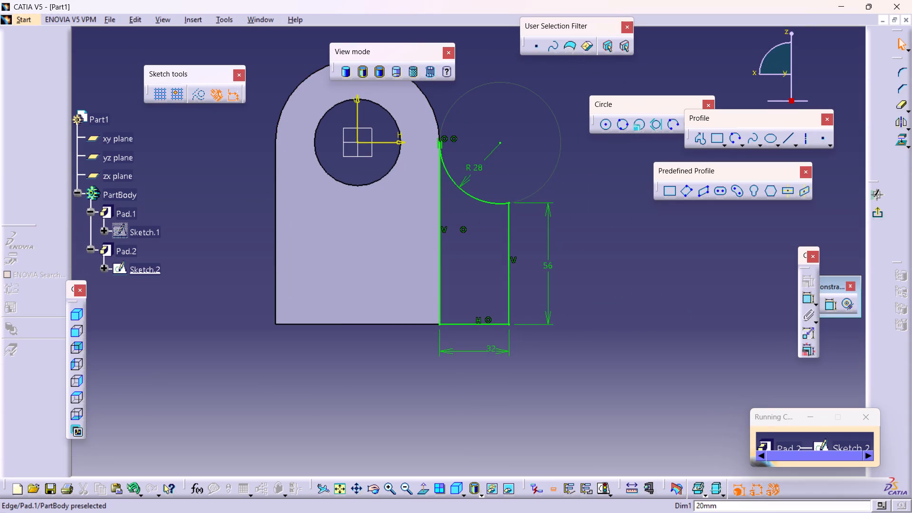
left_click_drag(434, 98, 528, 319)
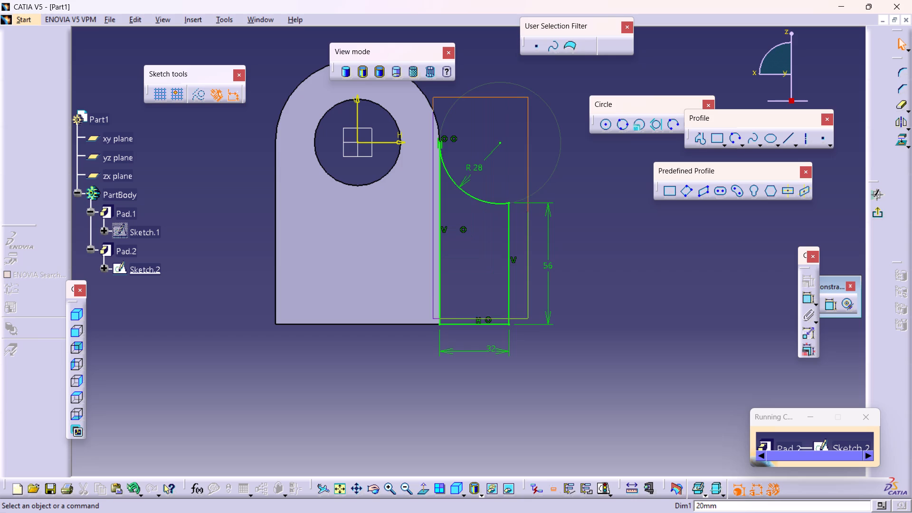
left_click_drag(528, 319, 538, 339)
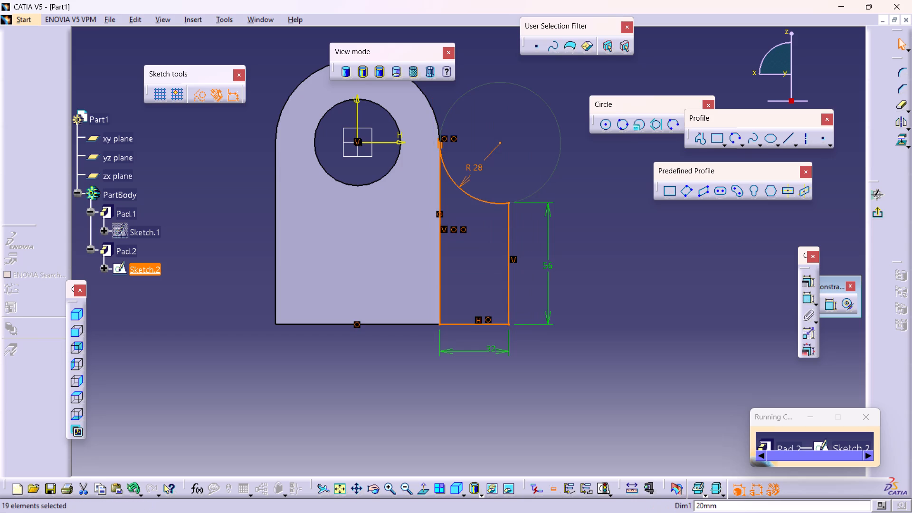
left_click(900, 126)
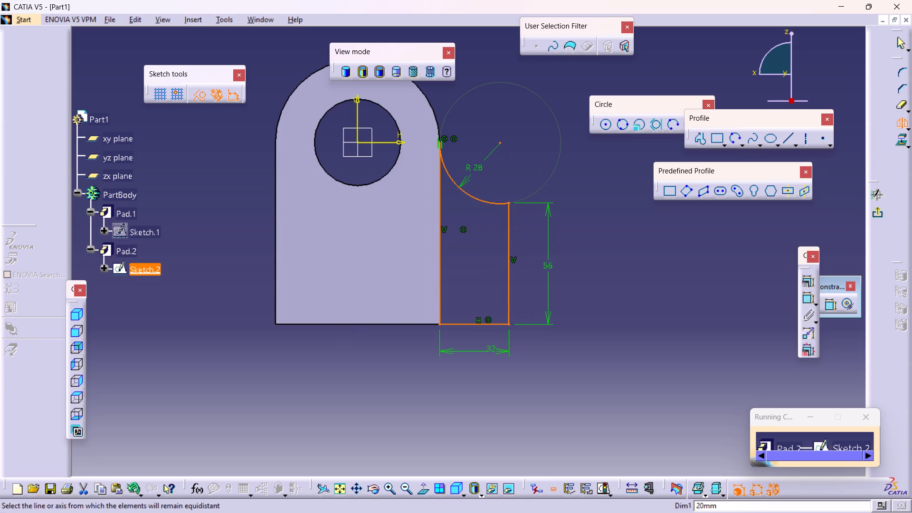
left_click(360, 120)
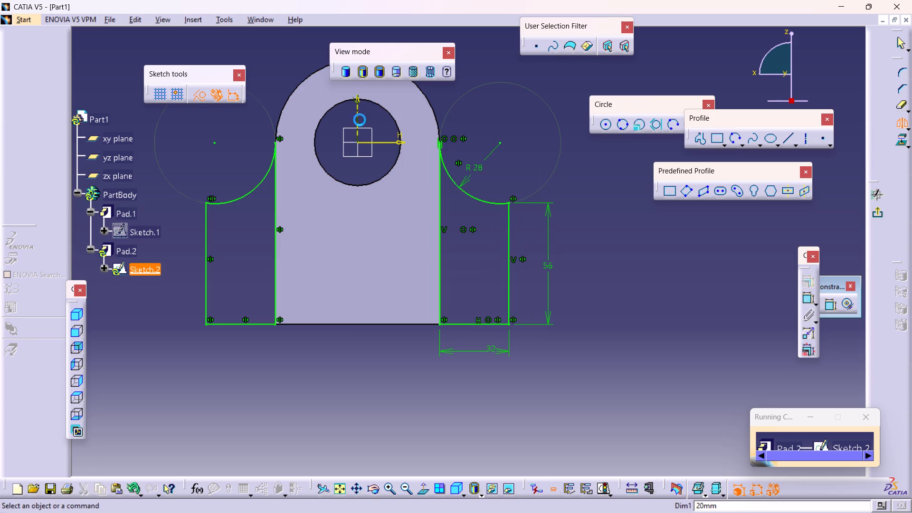
left_click(668, 231)
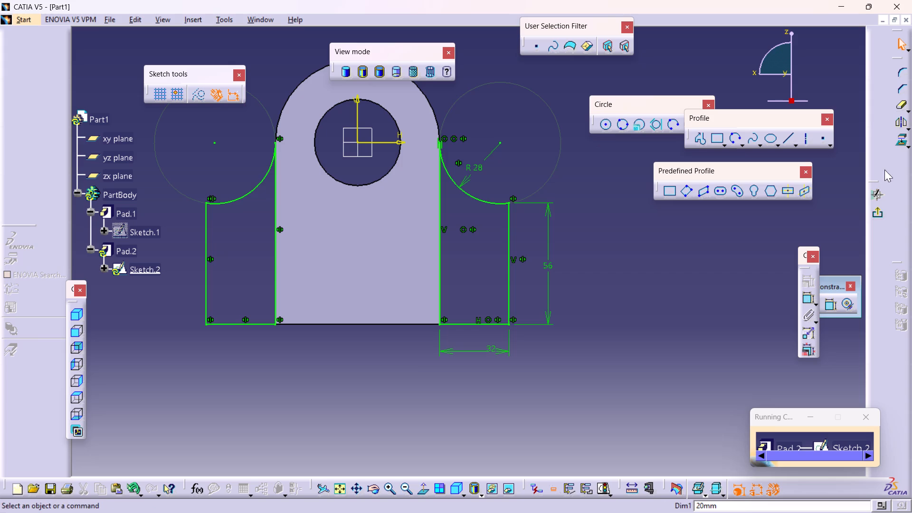
left_click(878, 212)
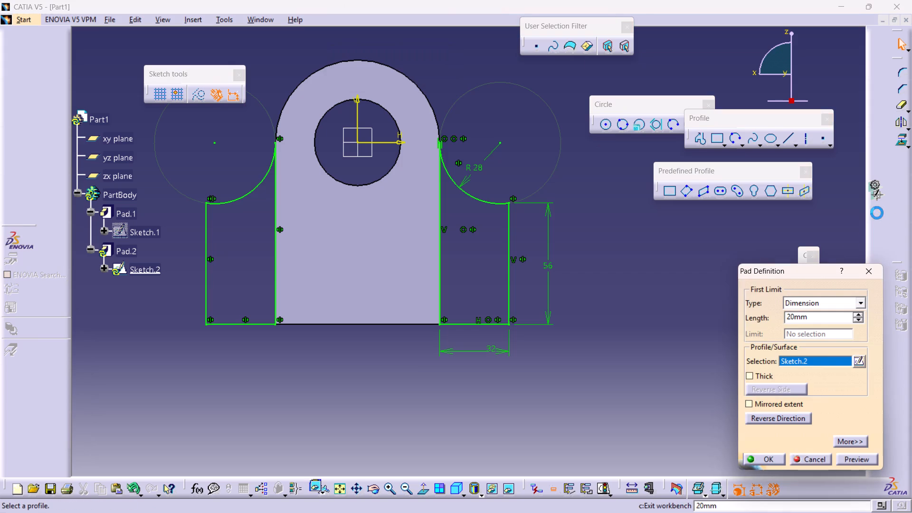
left_click(761, 458)
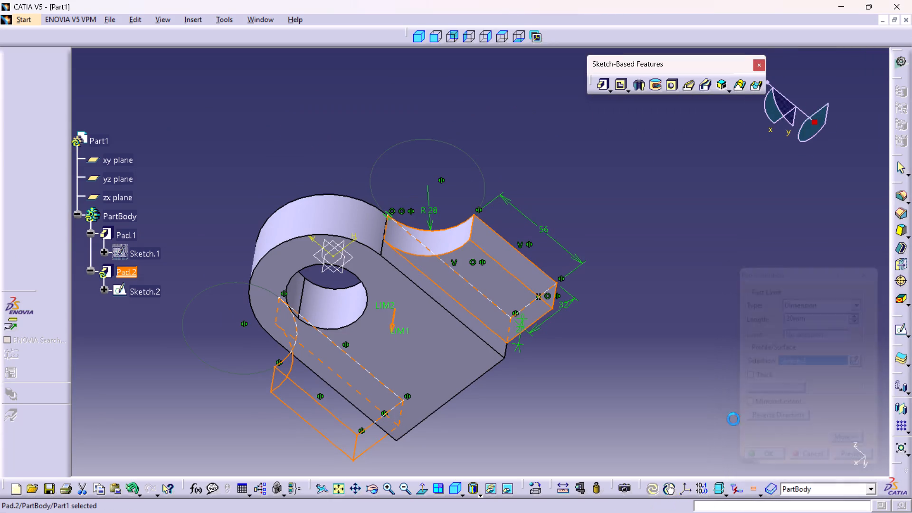
left_click(633, 309)
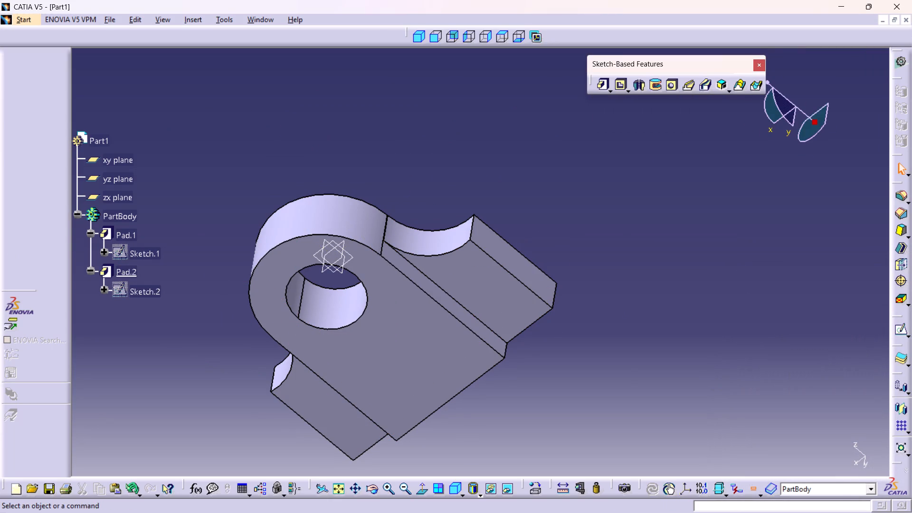
left_click(677, 266)
On the round-topped pad's front face, sketch a rectangle about 55 mm by 55 mm below the hole, crossing the base edge, and exit the sketch.
left_click(418, 43)
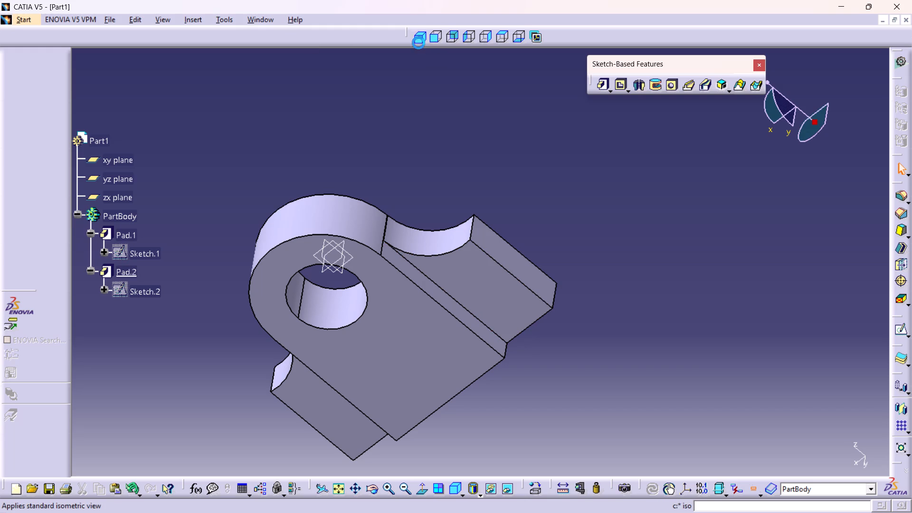
left_click(539, 143)
middle_click_drag(543, 177, 511, 142)
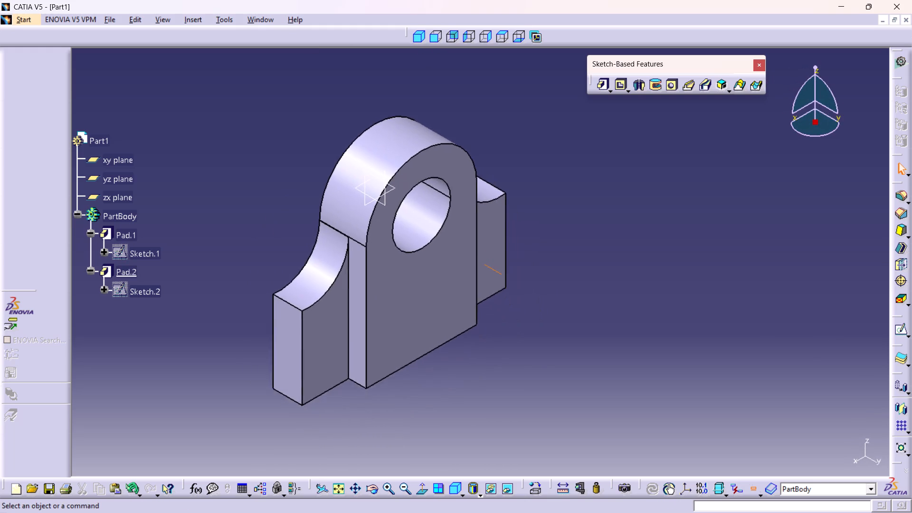
middle_click_drag(511, 142, 484, 96)
left_click(571, 212)
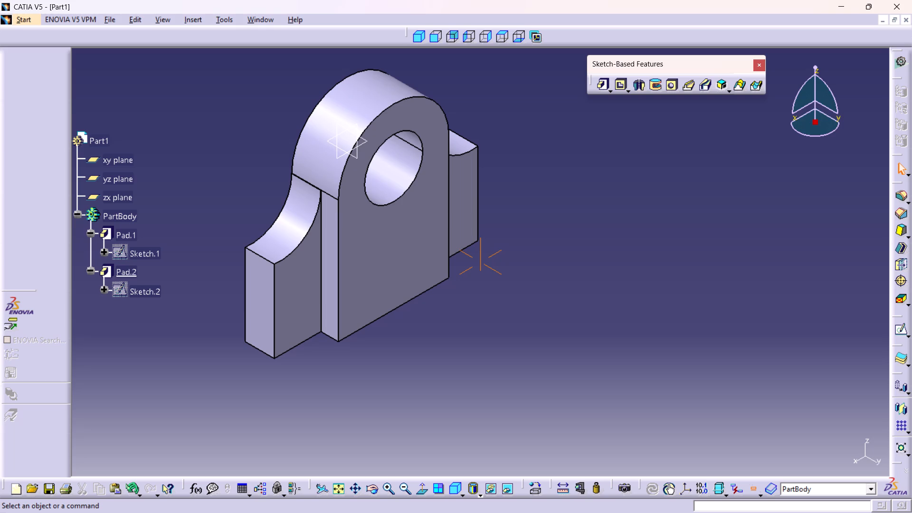
left_click(560, 203)
left_click(397, 281)
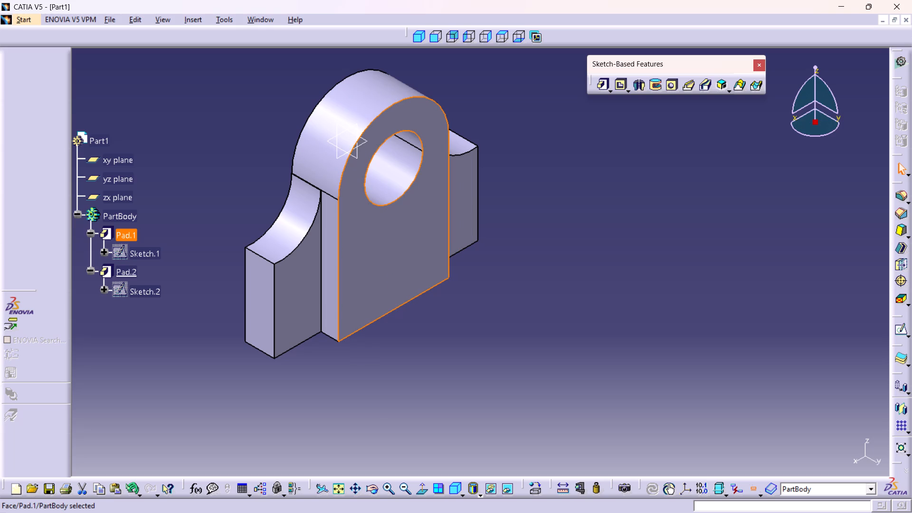
left_click(897, 329)
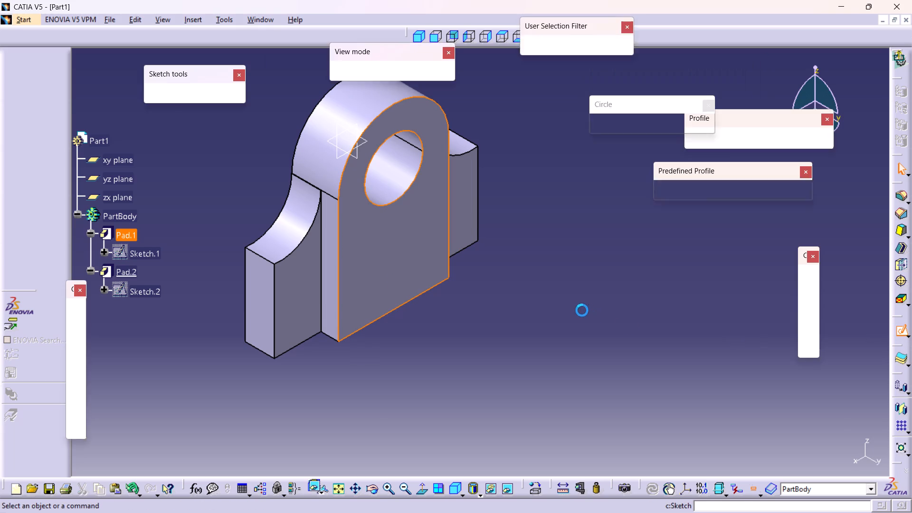
middle_click_drag(565, 265, 646, 383)
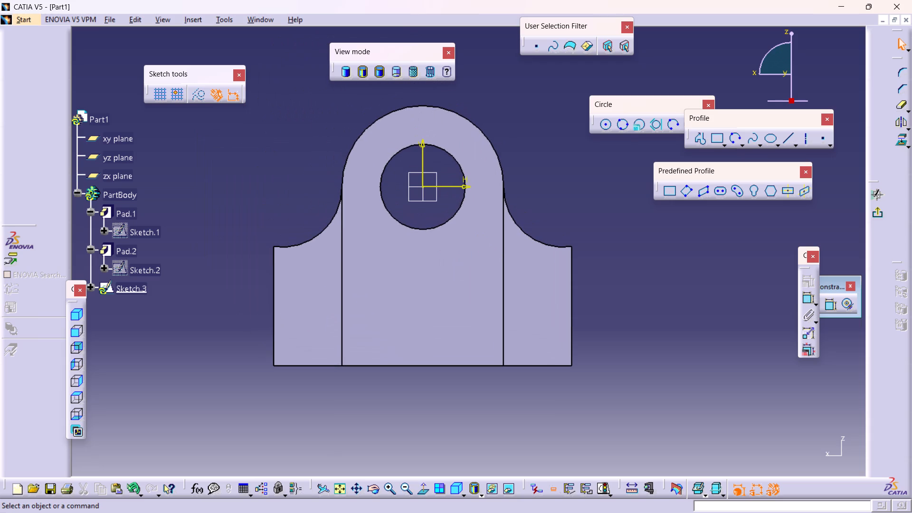
left_click(565, 214)
left_click(667, 193)
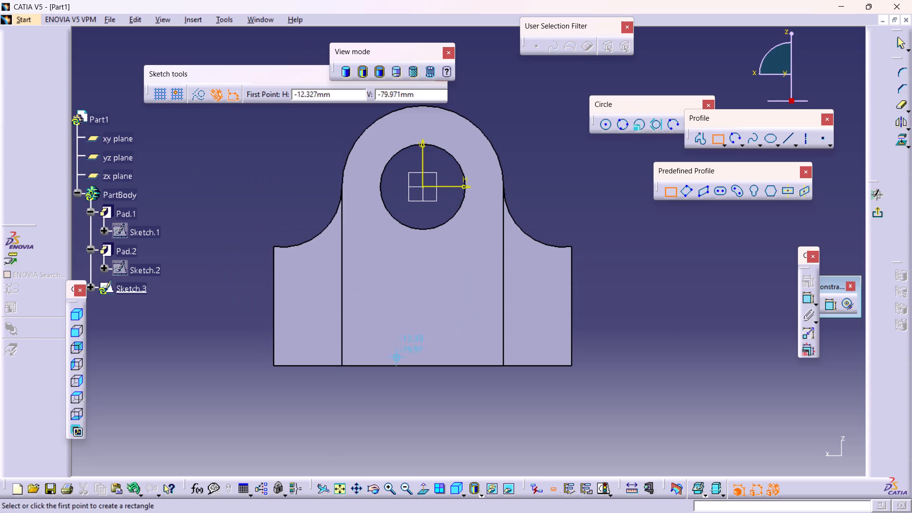
left_click(365, 284)
left_click(484, 404)
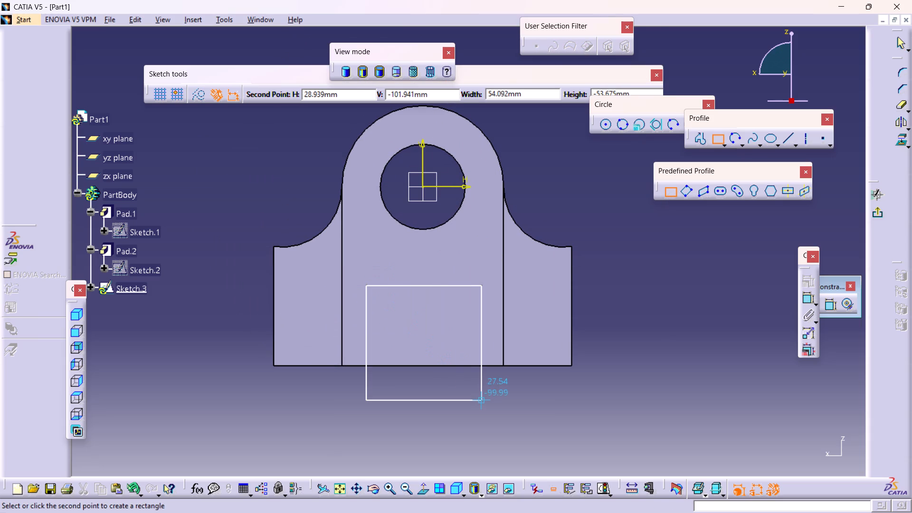
left_click(751, 336)
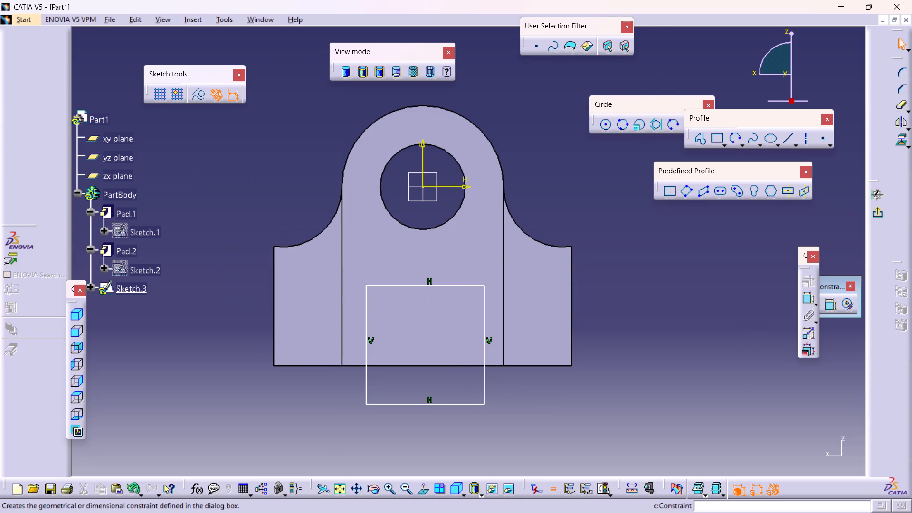
left_click(877, 215)
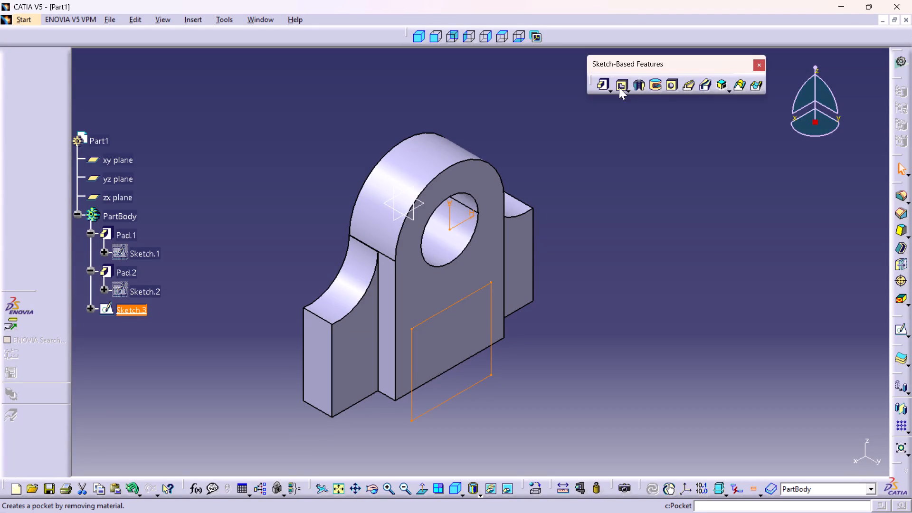
Cut a pocket from the rectangle sketch with the limit type Up to next and 0 mm offset.
left_click(619, 87)
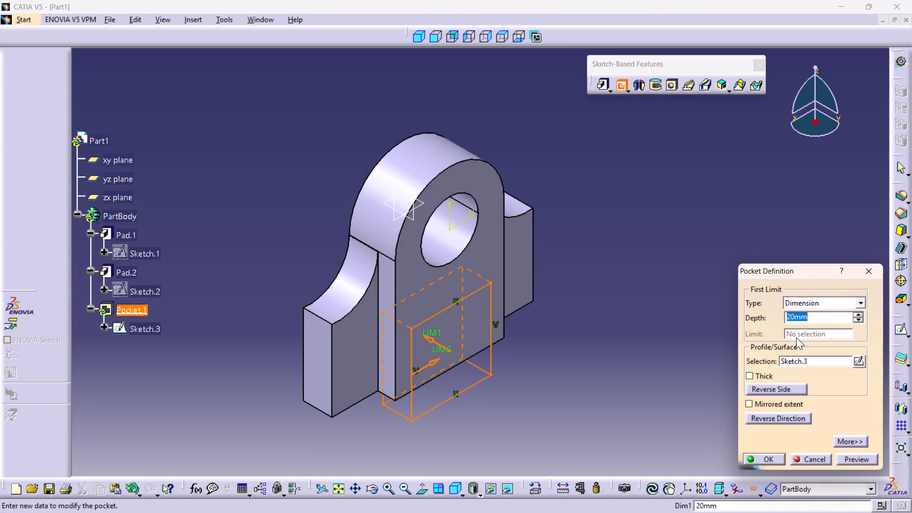
left_click(805, 306)
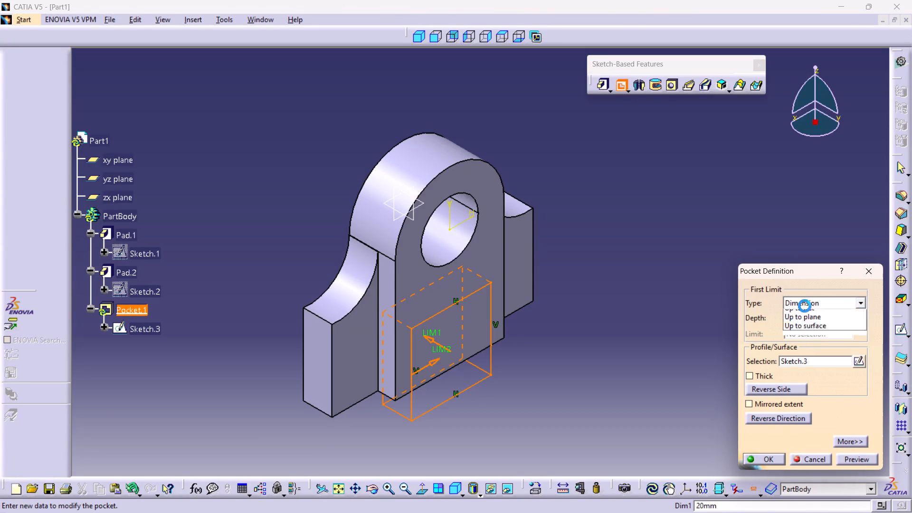
left_click(816, 325)
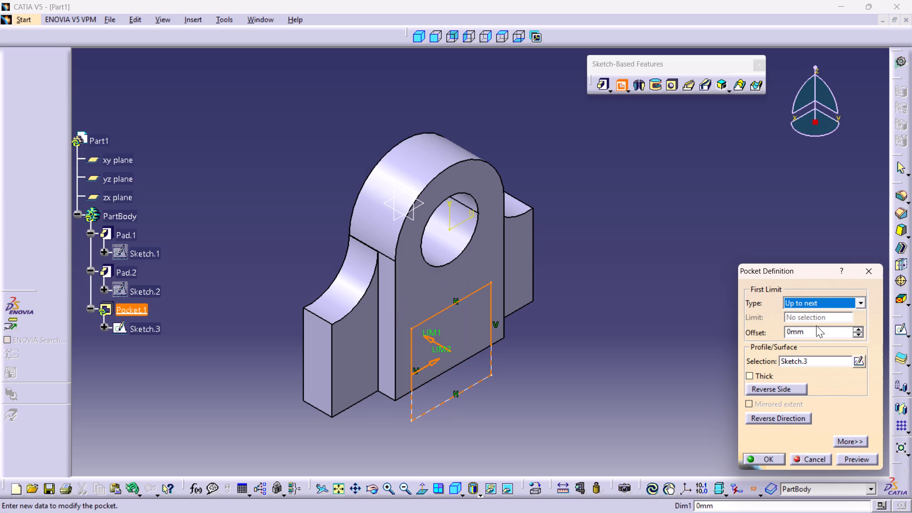
left_click(773, 456)
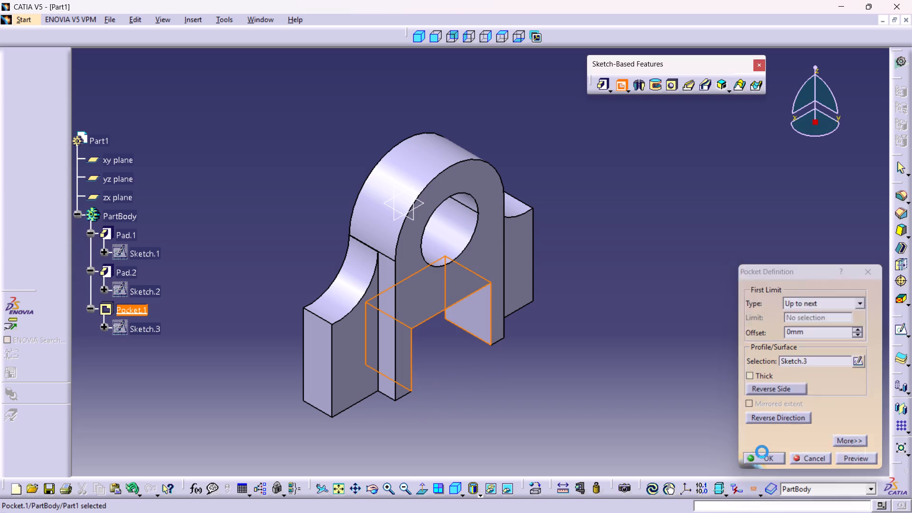
Reopen the base pocket's sketch for editing and dimension the rectangle's bottom edge to a width of 40 mm.
left_click(579, 367)
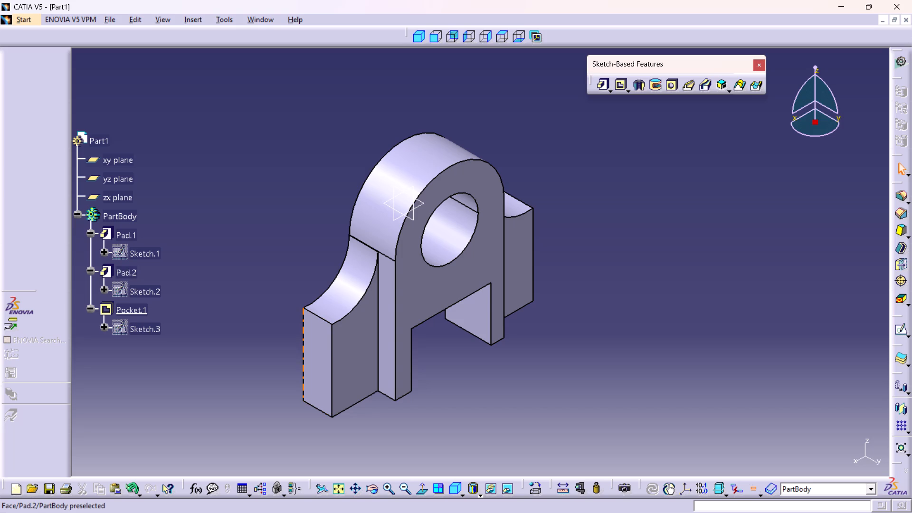
double_click(482, 319)
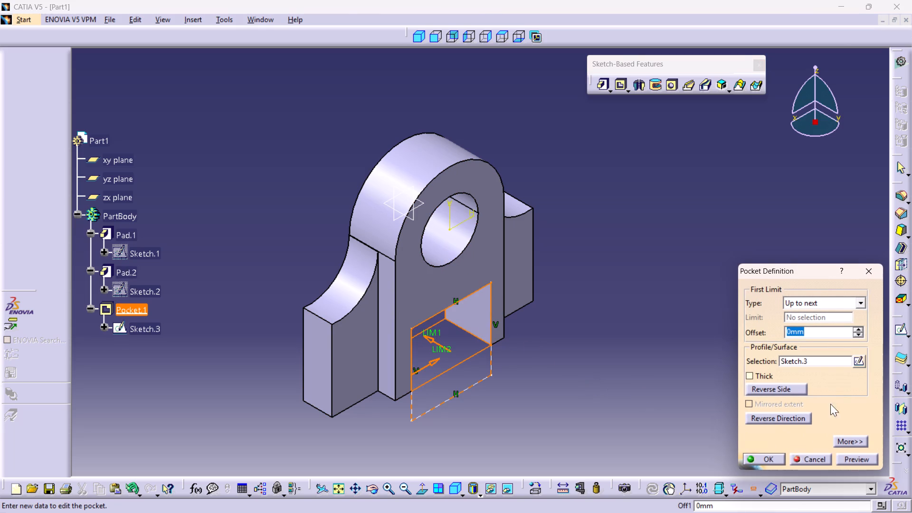
left_click(861, 360)
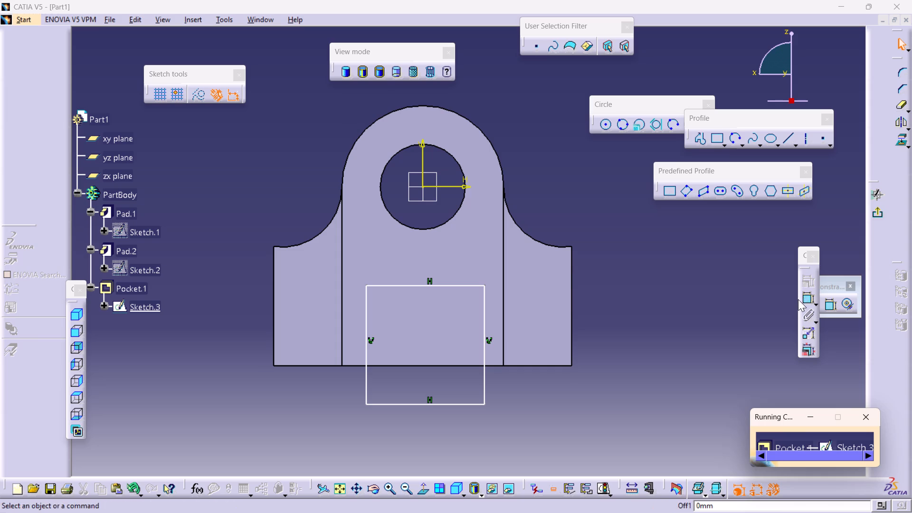
left_click(808, 304)
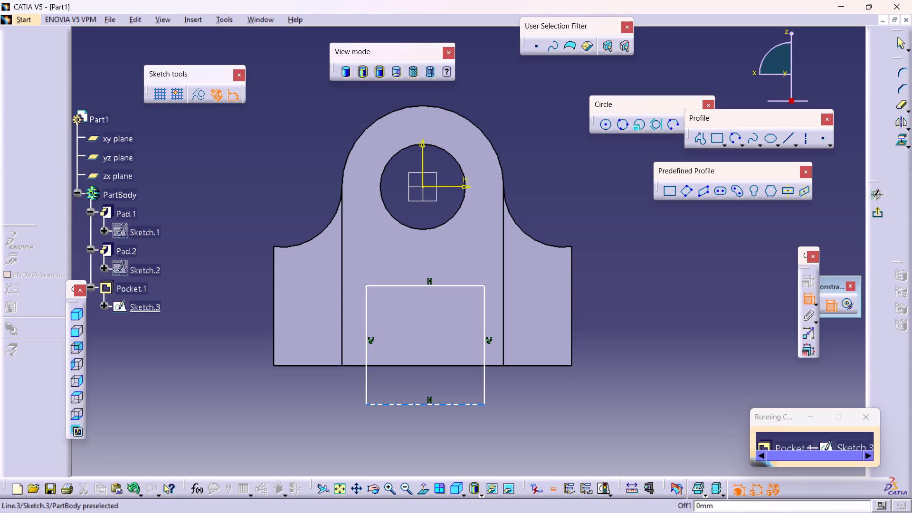
left_click(402, 408)
left_click(435, 429)
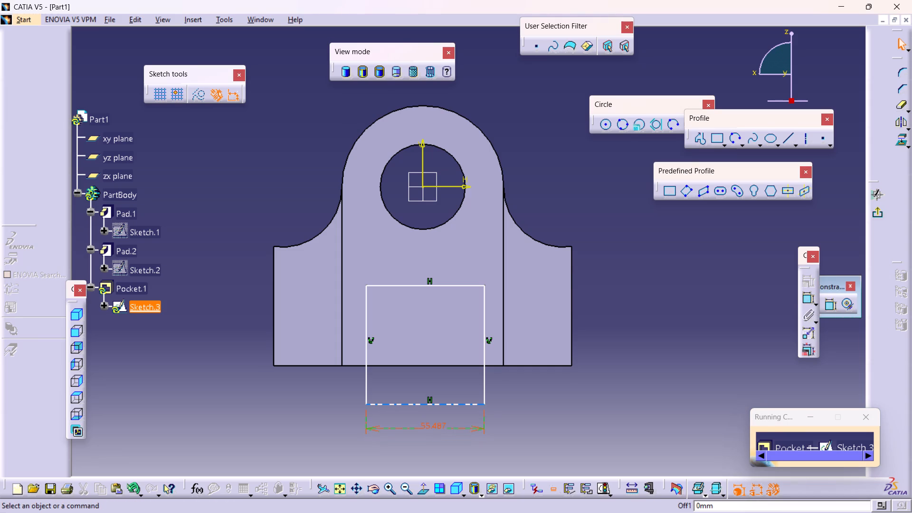
double_click(441, 430)
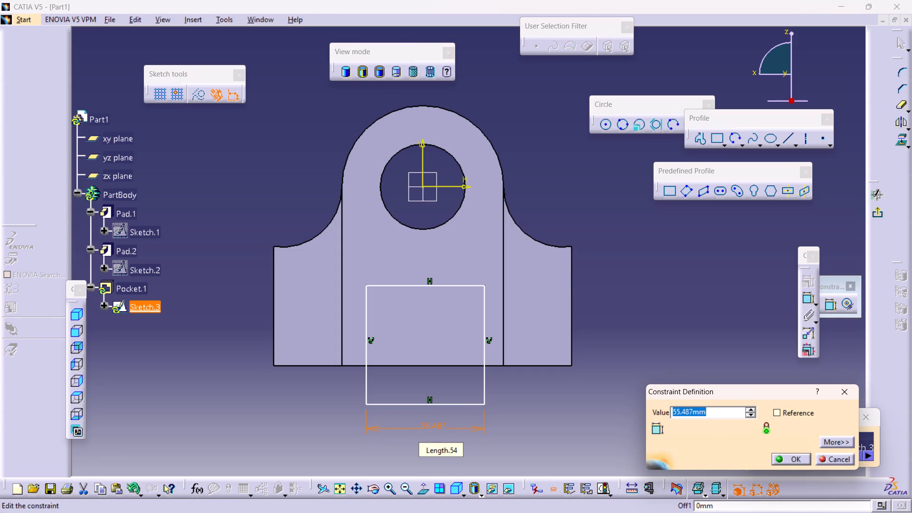
type("40")
key("Return")
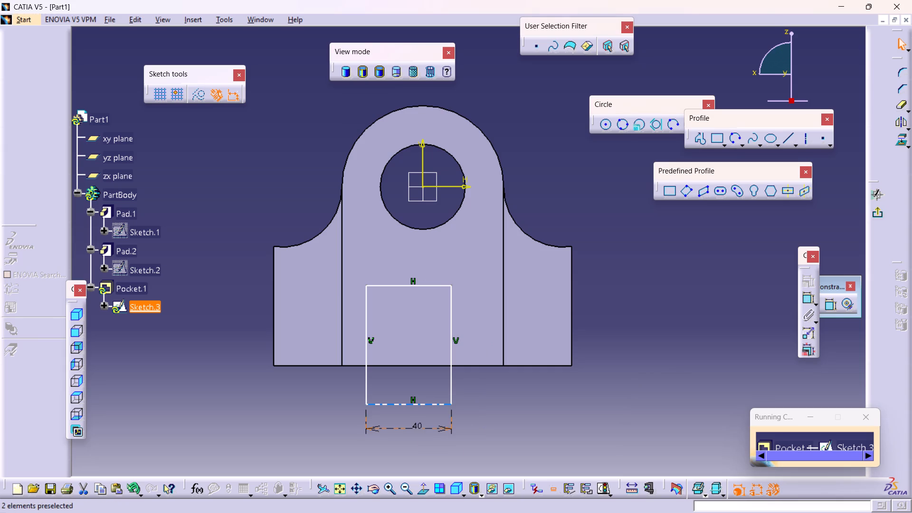
left_click(711, 301)
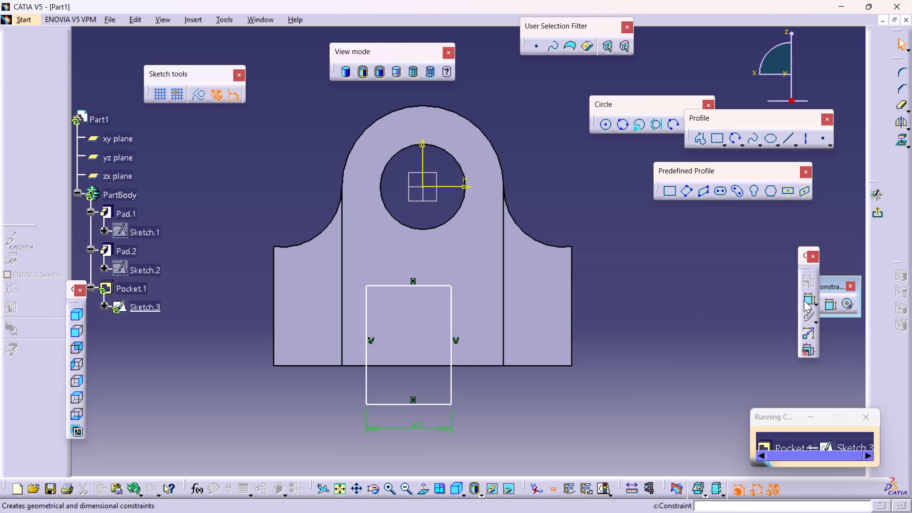
Constrain the rectangle's bottom edge coincident with the base edge of the round-topped pad.
left_click(805, 301)
left_click(429, 363)
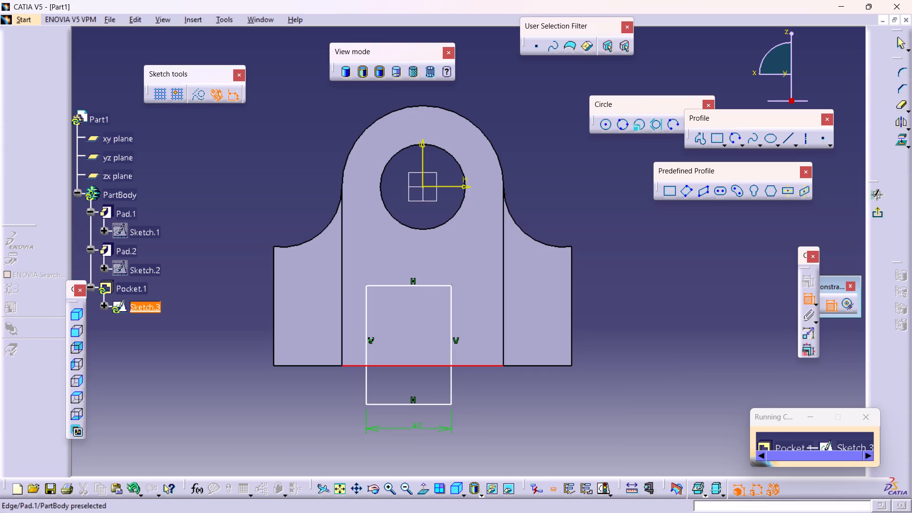
left_click(437, 407)
right_click(688, 271)
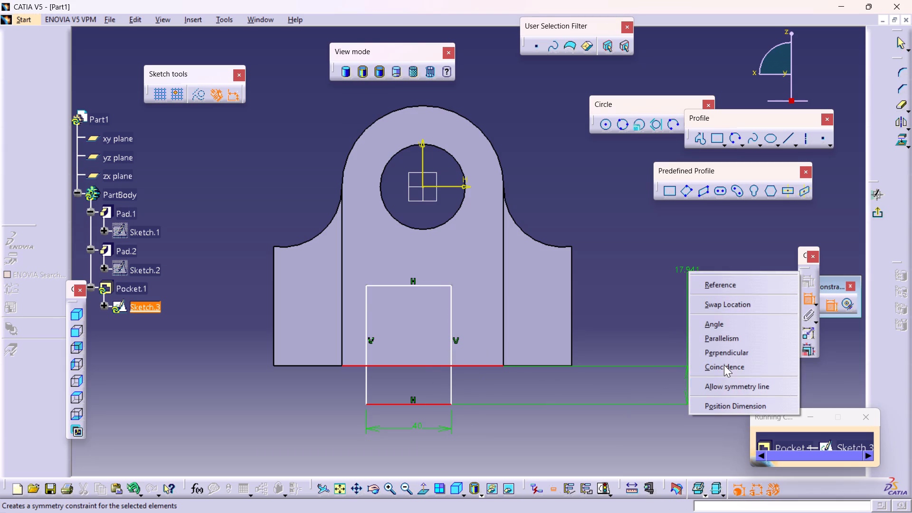
left_click(724, 365)
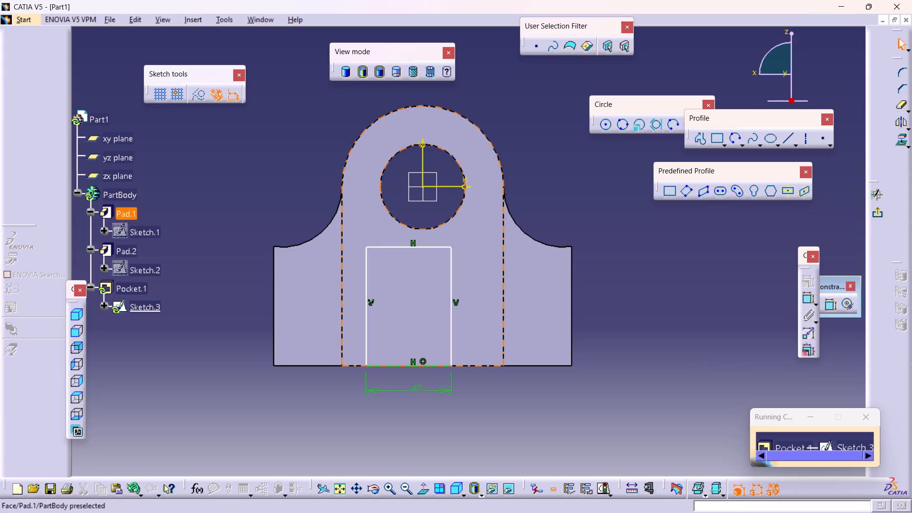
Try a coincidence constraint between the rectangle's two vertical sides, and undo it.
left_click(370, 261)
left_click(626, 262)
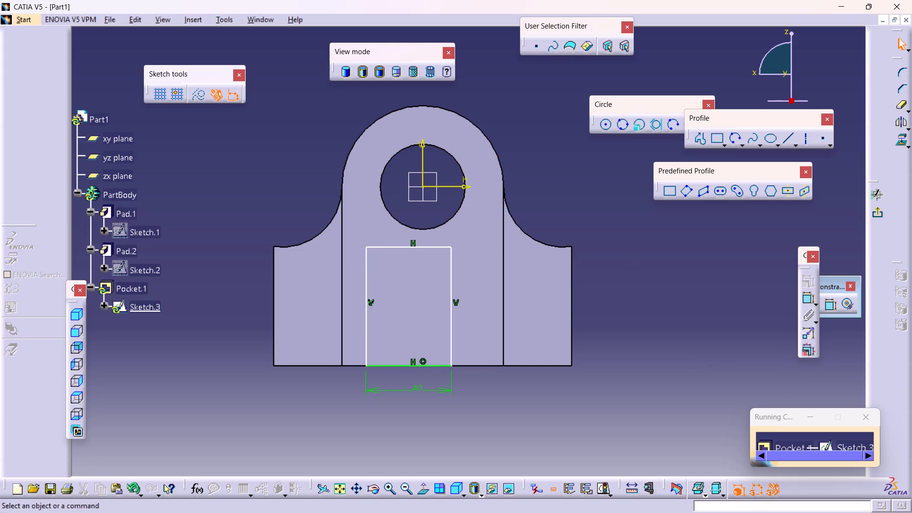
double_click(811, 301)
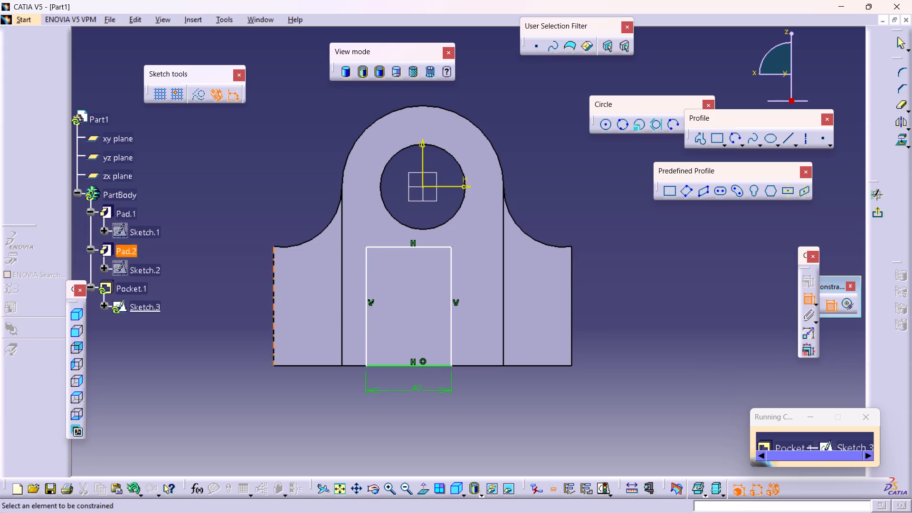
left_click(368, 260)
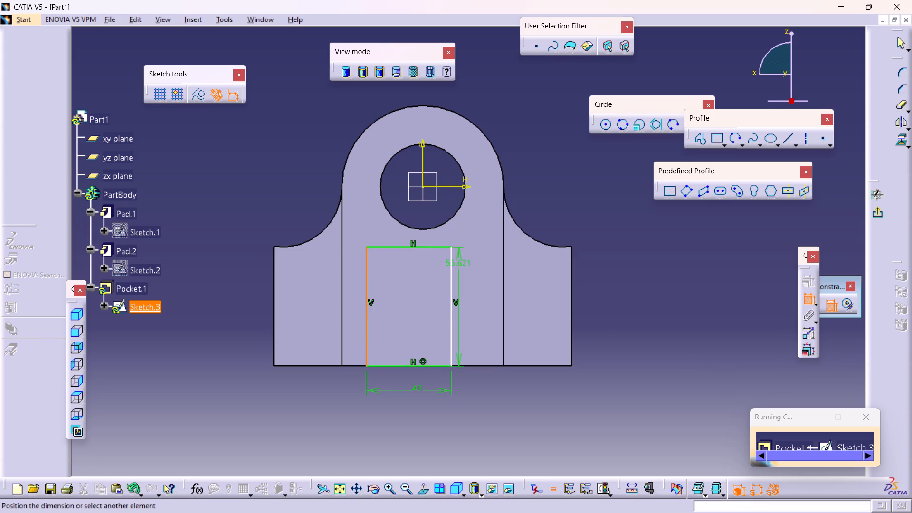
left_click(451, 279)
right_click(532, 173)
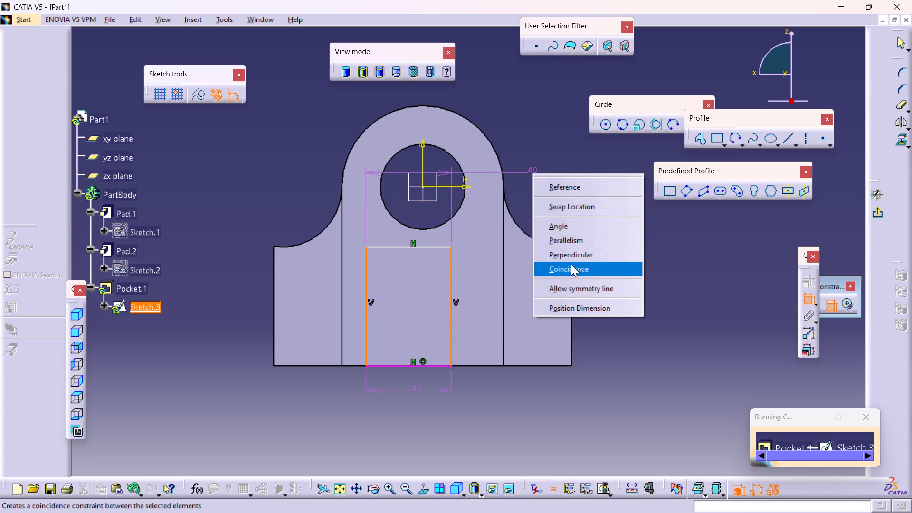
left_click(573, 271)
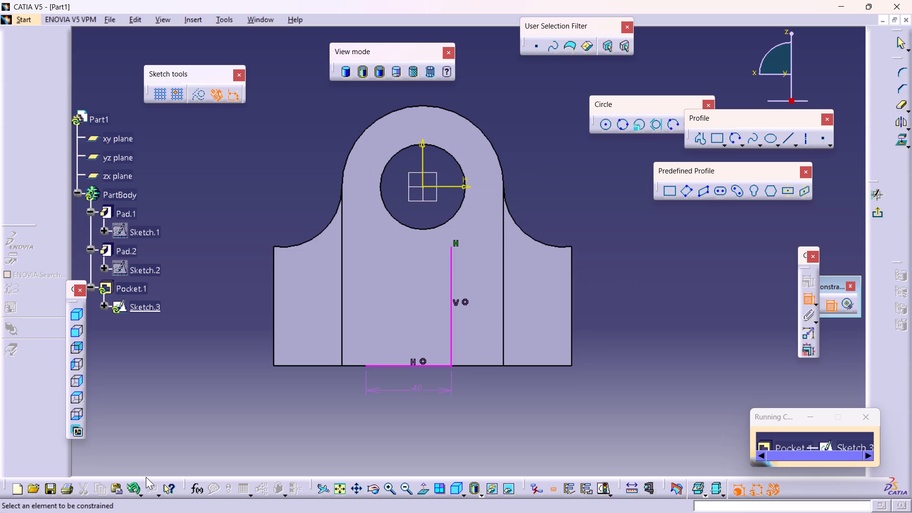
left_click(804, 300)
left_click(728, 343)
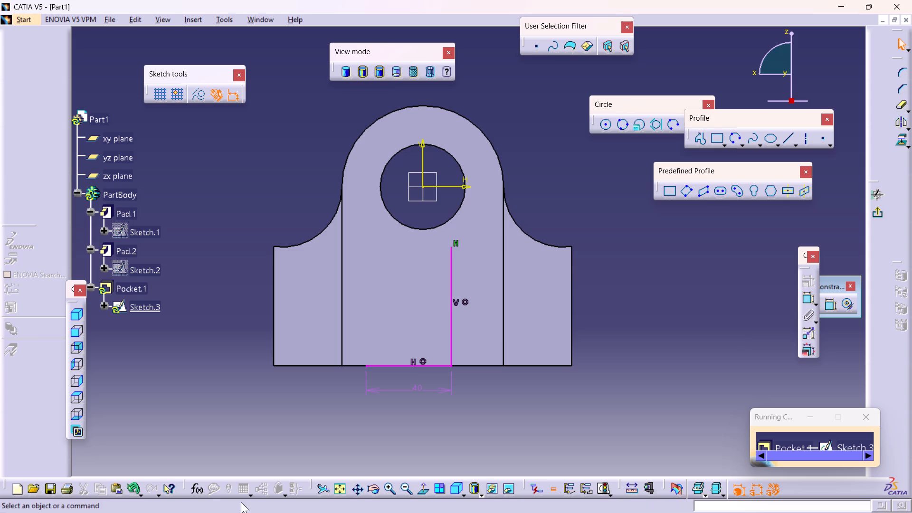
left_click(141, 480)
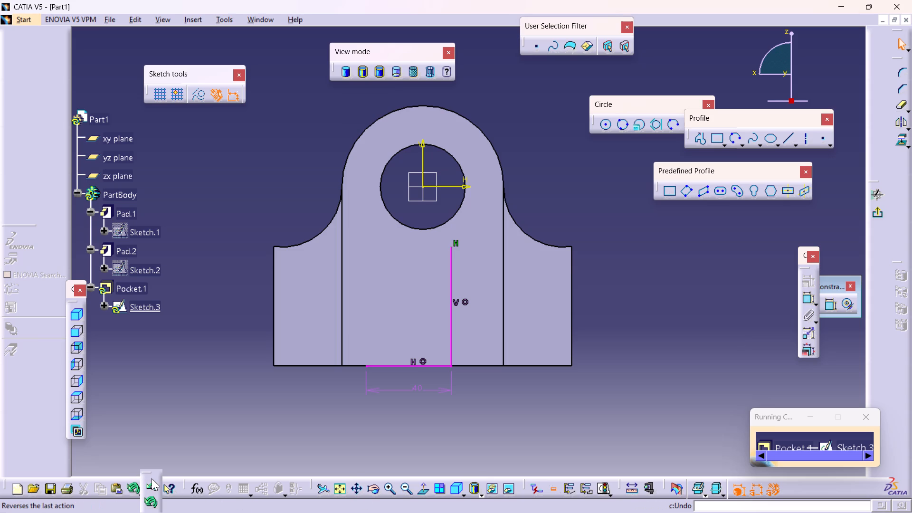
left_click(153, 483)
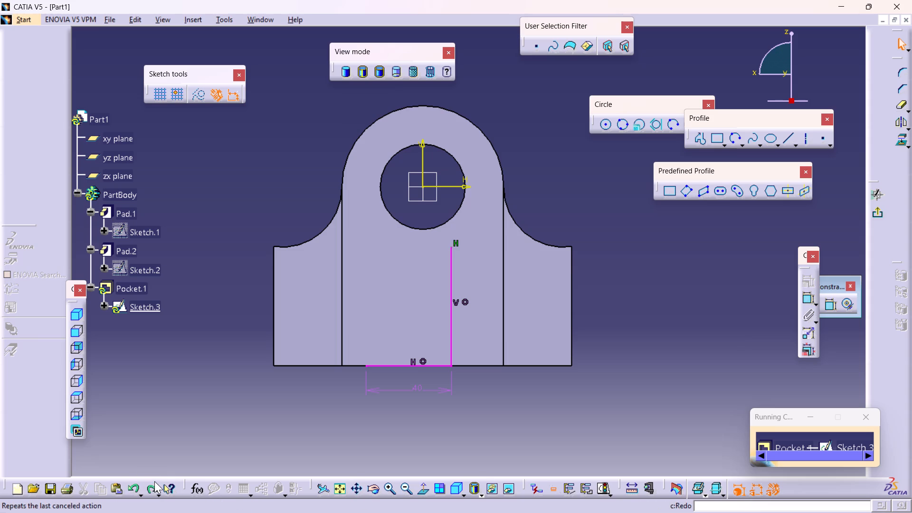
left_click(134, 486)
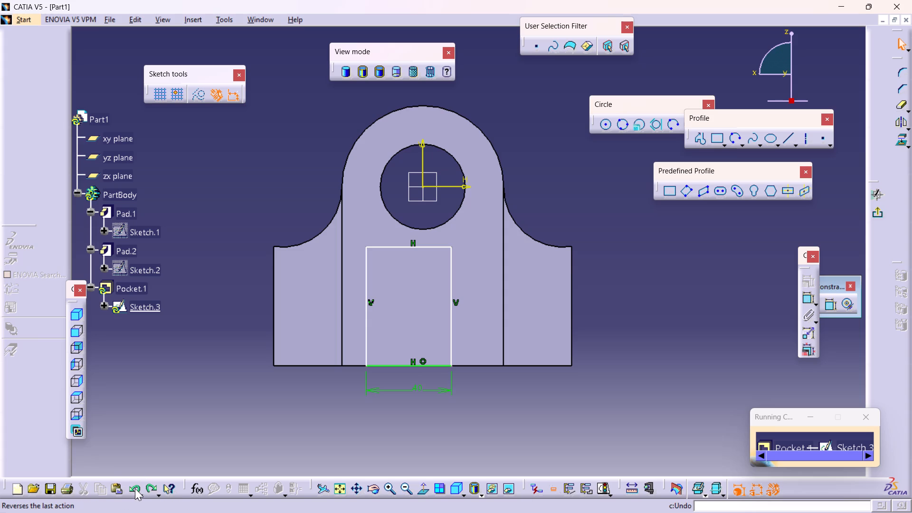
Constrain the rectangle's two vertical sides symmetric about the vertical axis through the hole centre.
double_click(811, 300)
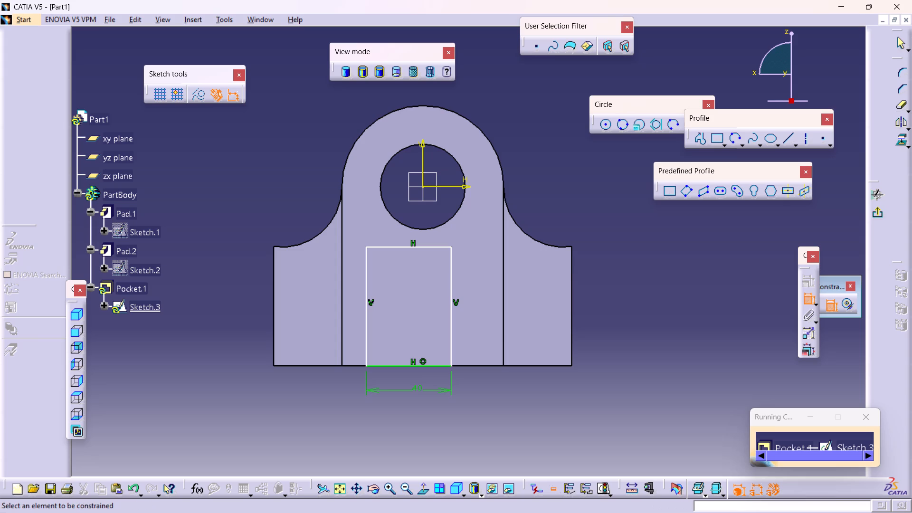
left_click(367, 275)
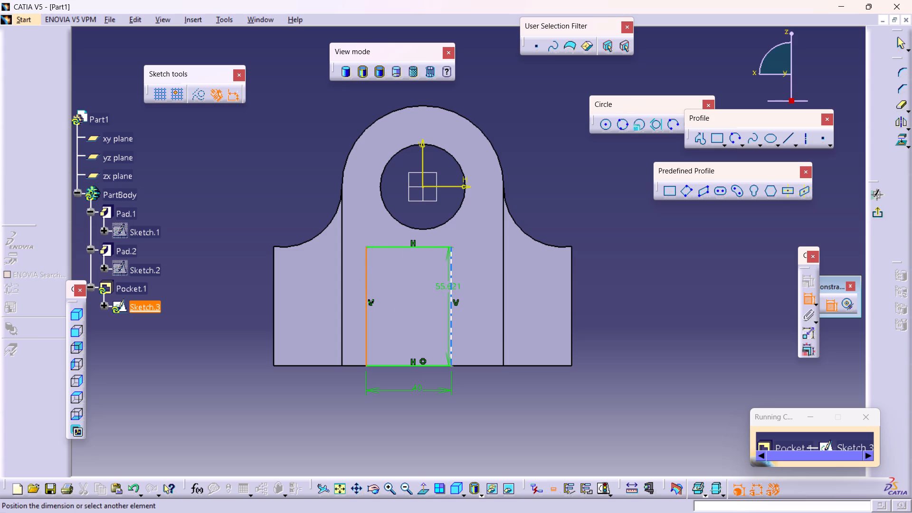
left_click(451, 284)
right_click(569, 212)
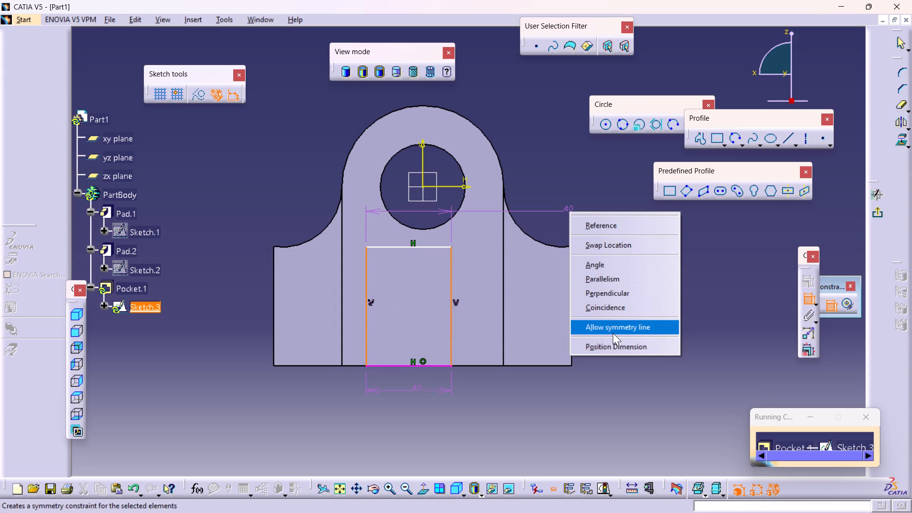
left_click(613, 333)
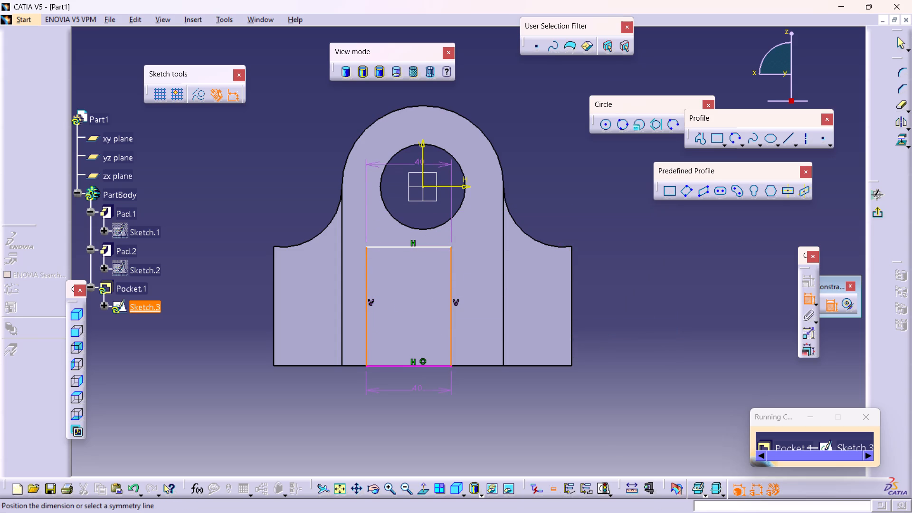
left_click(426, 163)
left_click(538, 197)
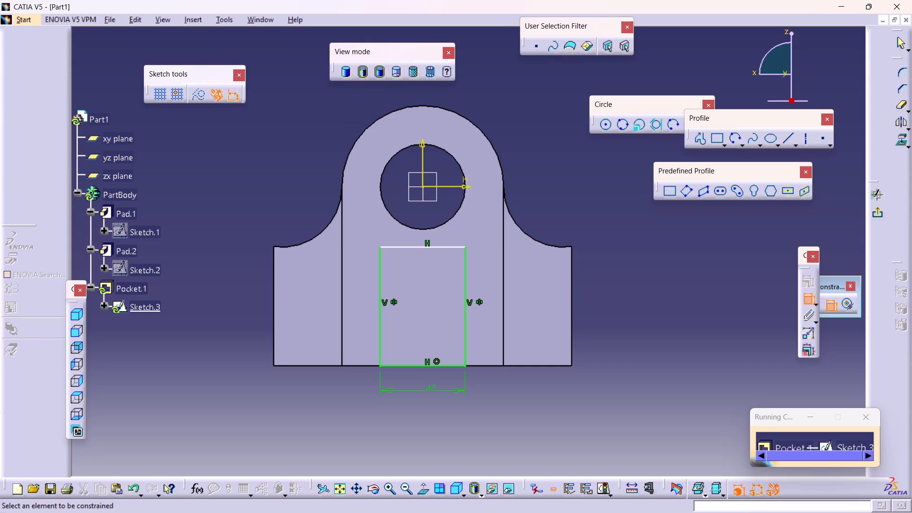
Dimension the rectangle's height to 48 mm, exit the sketch and accept the pocket.
left_click(465, 275)
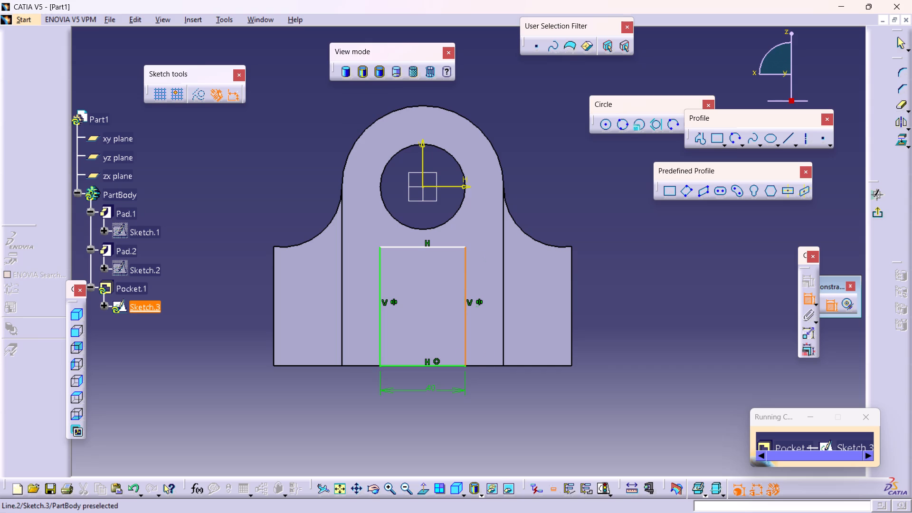
left_click(597, 318)
double_click(602, 317)
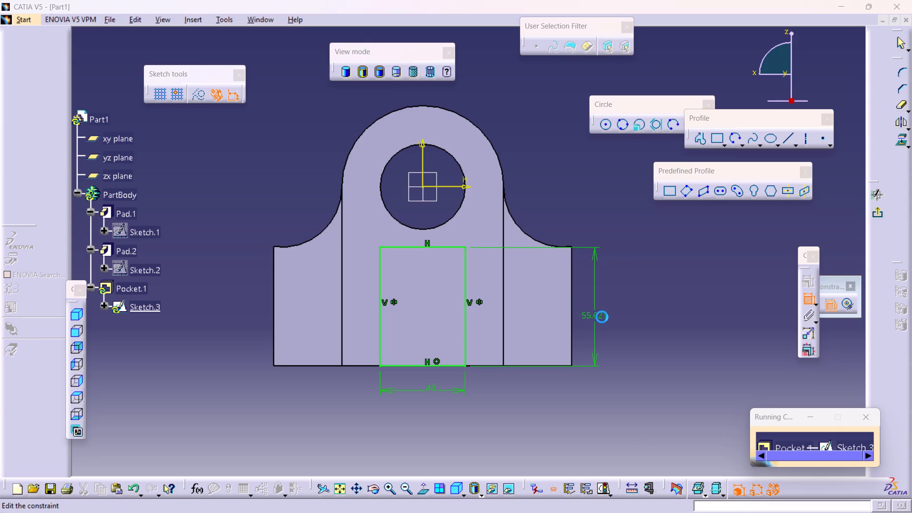
key("1")
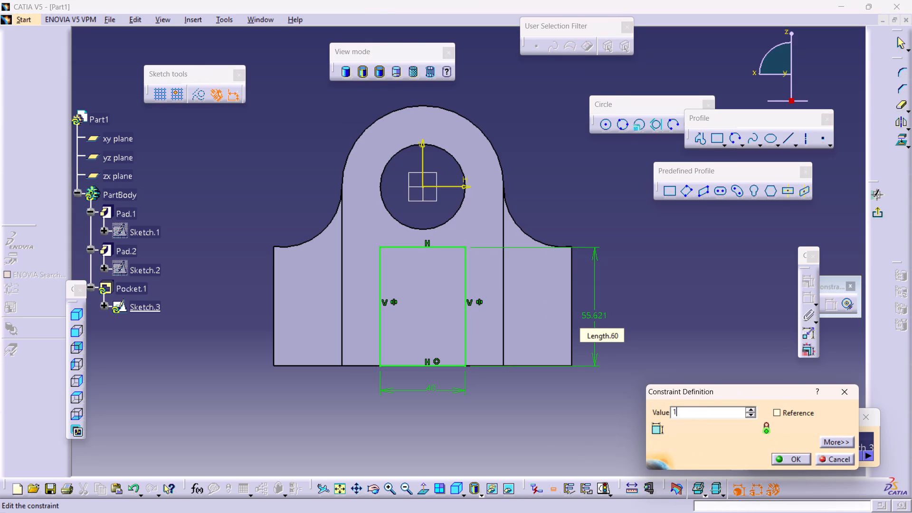
key("BackSpace")
type("48")
key("Return")
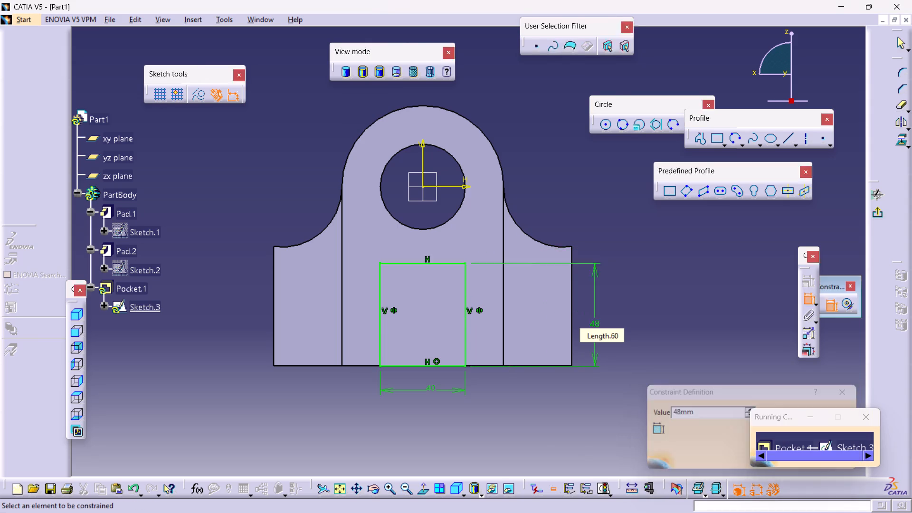
left_click(886, 212)
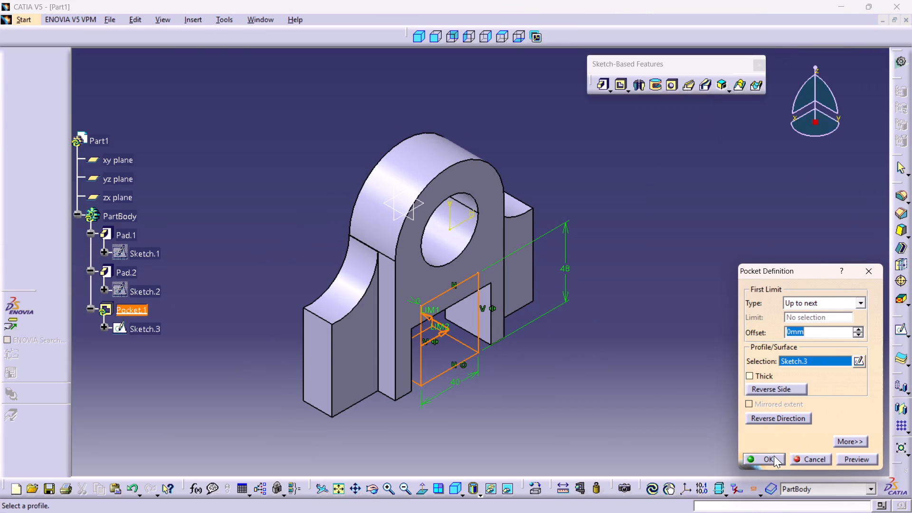
left_click(773, 455)
left_click(674, 372)
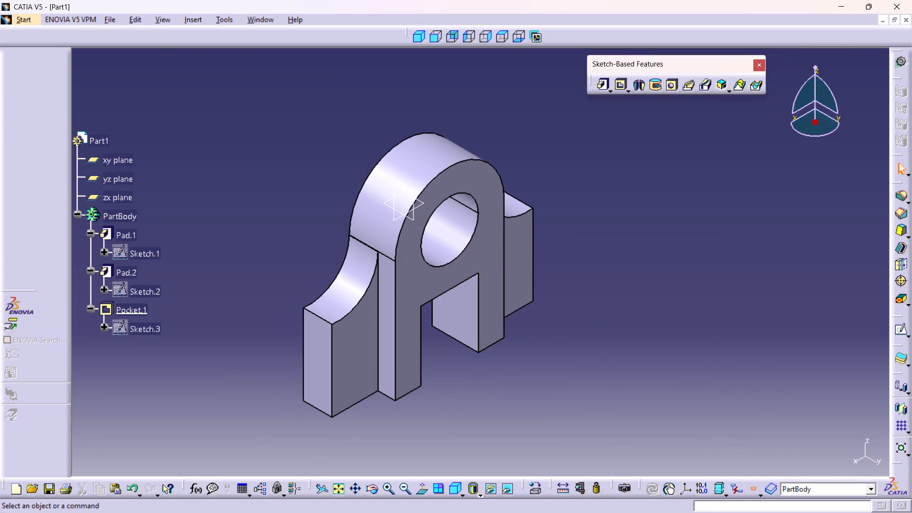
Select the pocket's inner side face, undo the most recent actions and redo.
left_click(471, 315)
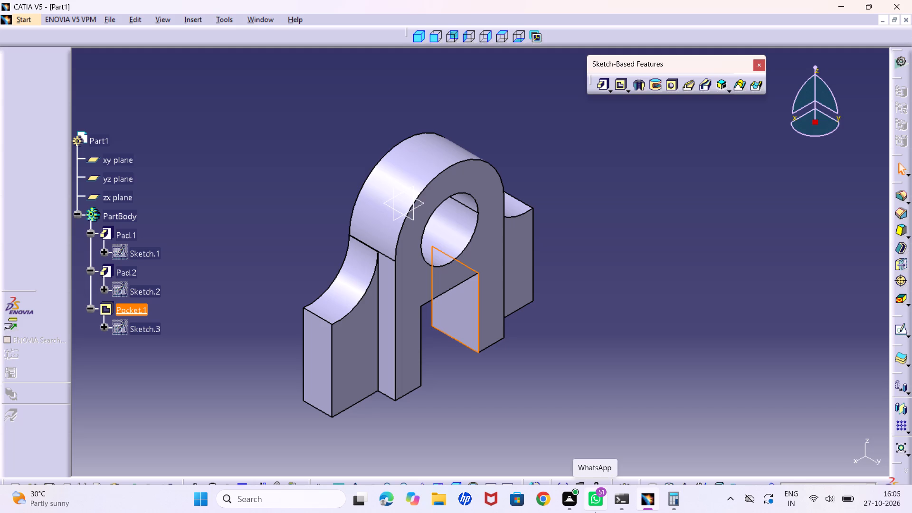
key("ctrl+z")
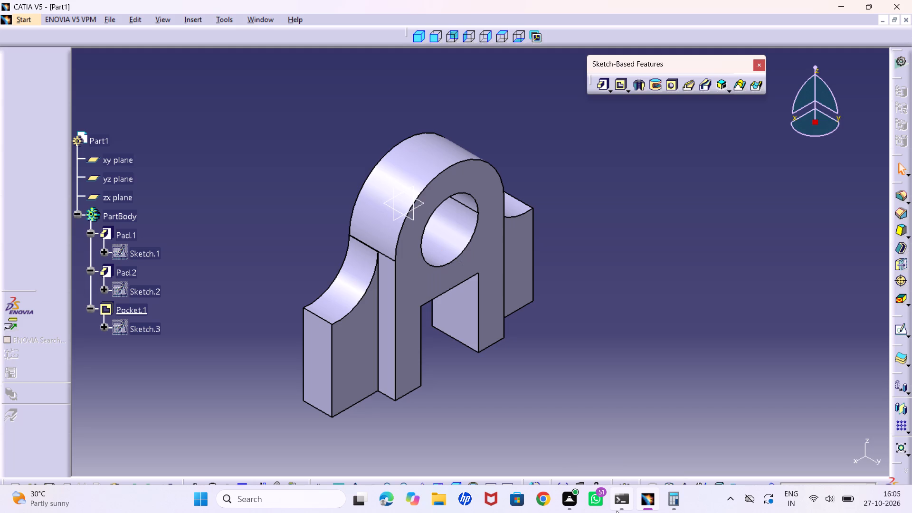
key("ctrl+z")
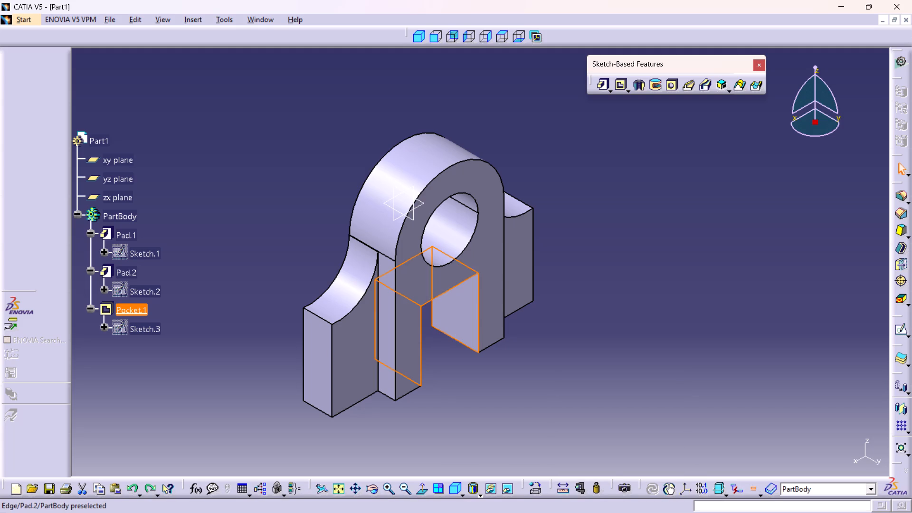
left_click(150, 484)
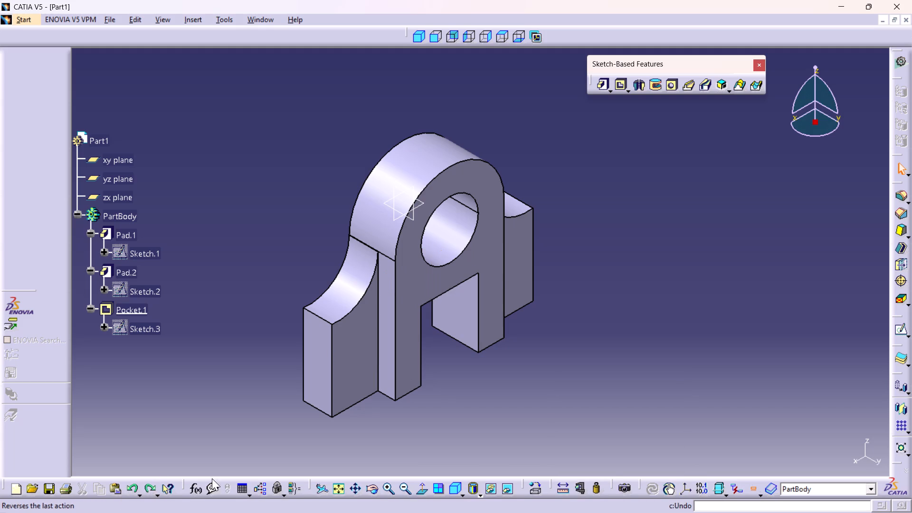
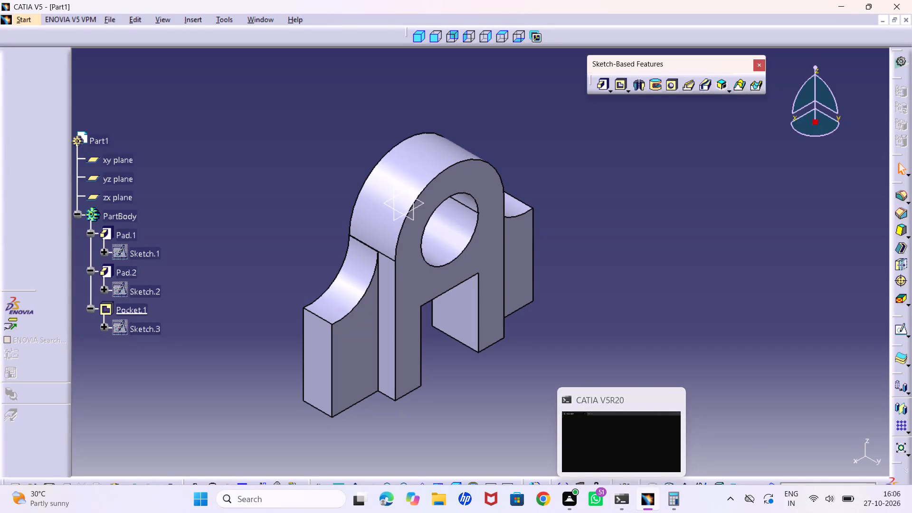
Start a sketch on the pocket's inner side face and draw a vertical line about 37 mm long with a horizontal line about 30 mm from its top.
middle_click_drag(533, 370, 551, 361)
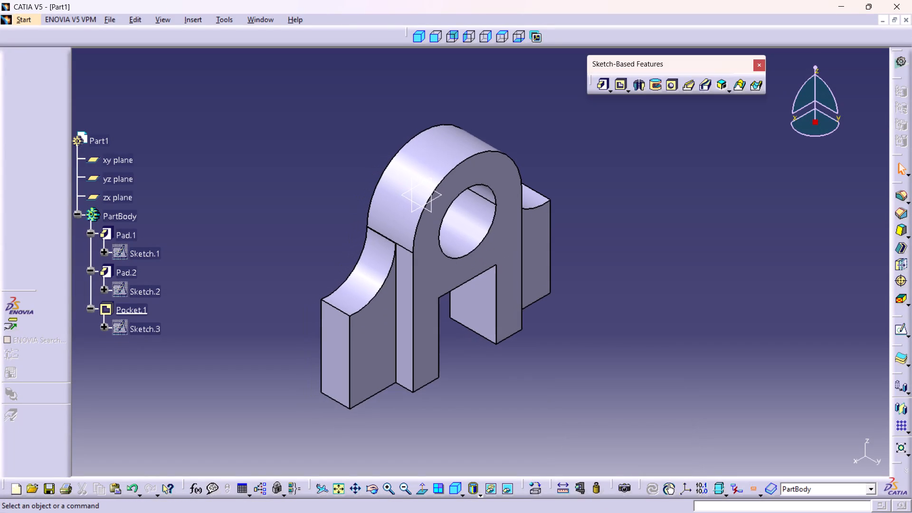
middle_click_drag(536, 358, 531, 380)
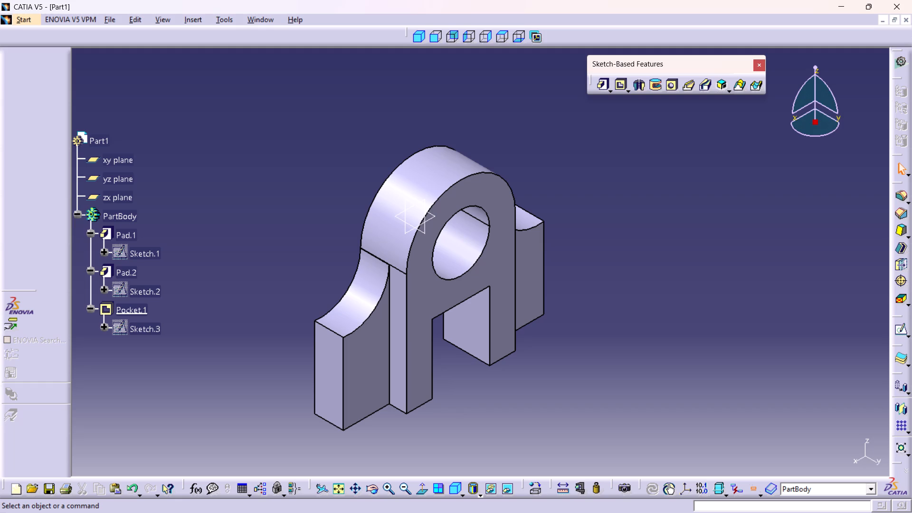
left_click(474, 329)
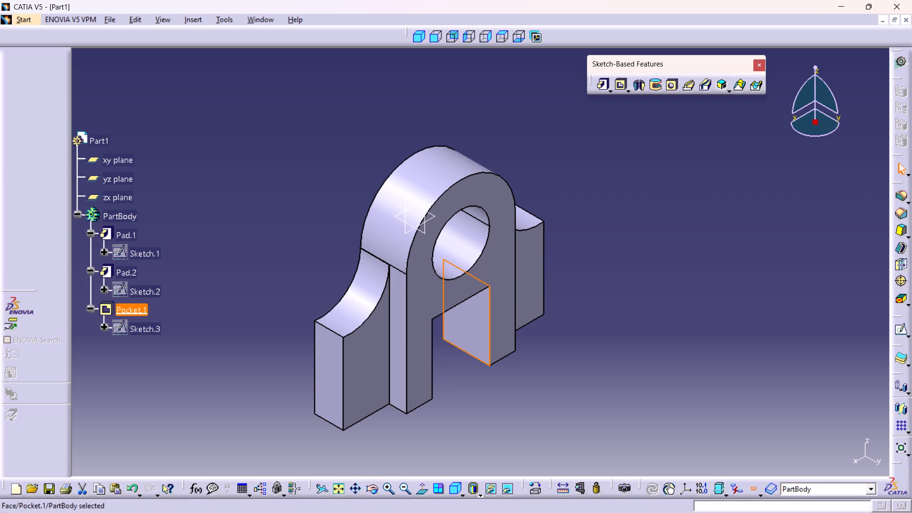
double_click(899, 330)
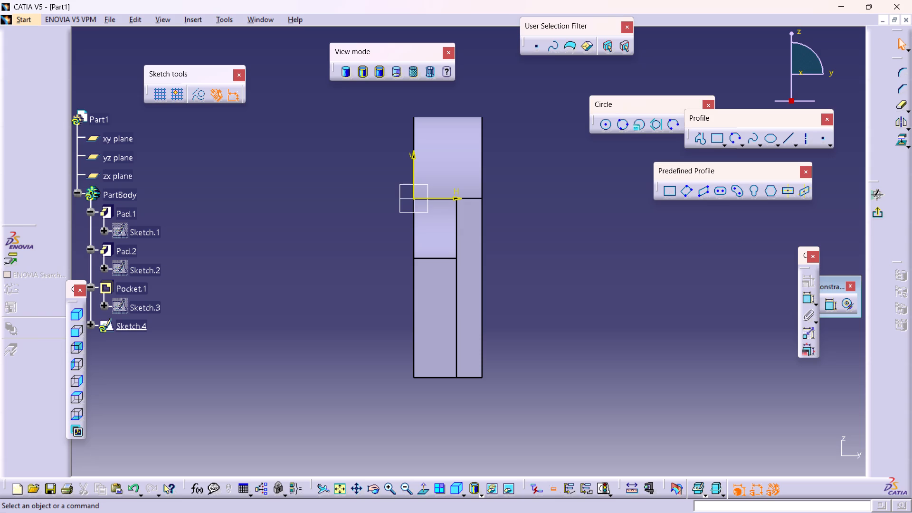
left_click(701, 140)
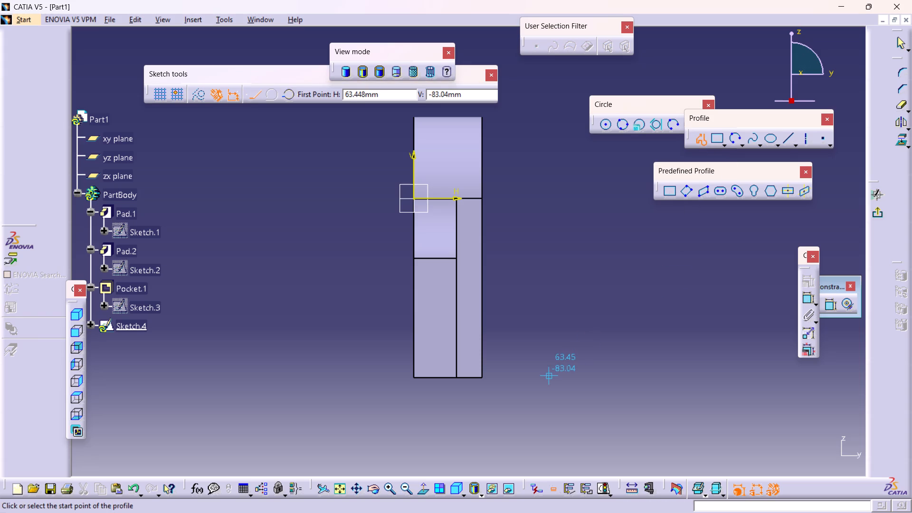
left_click(547, 377)
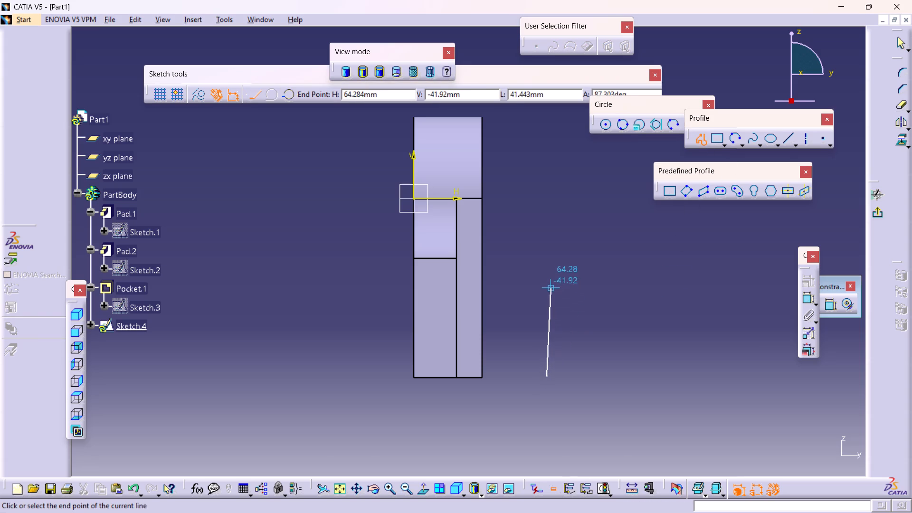
left_click(545, 299)
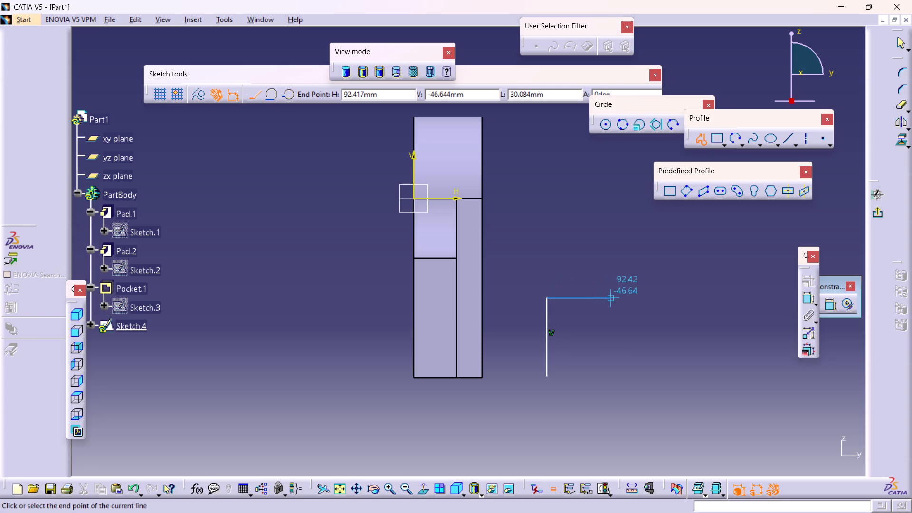
left_click(612, 296)
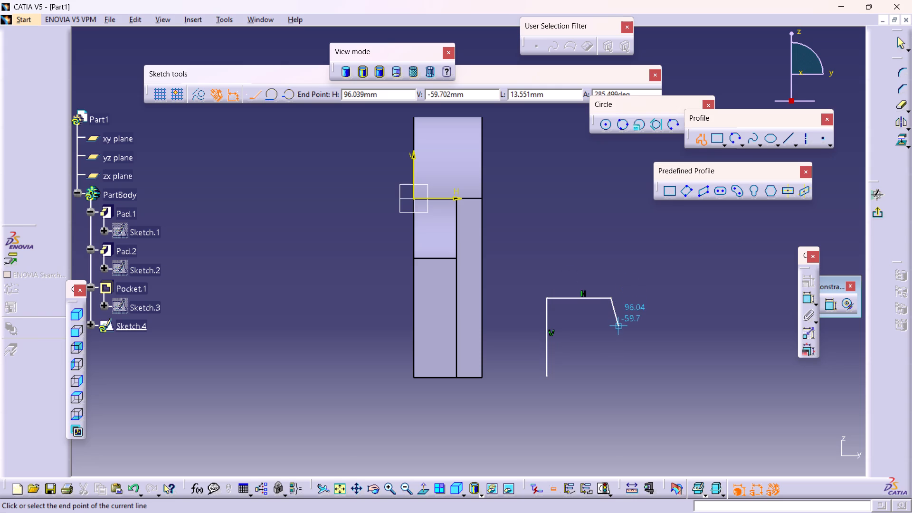
key("Escape")
key("Escape")
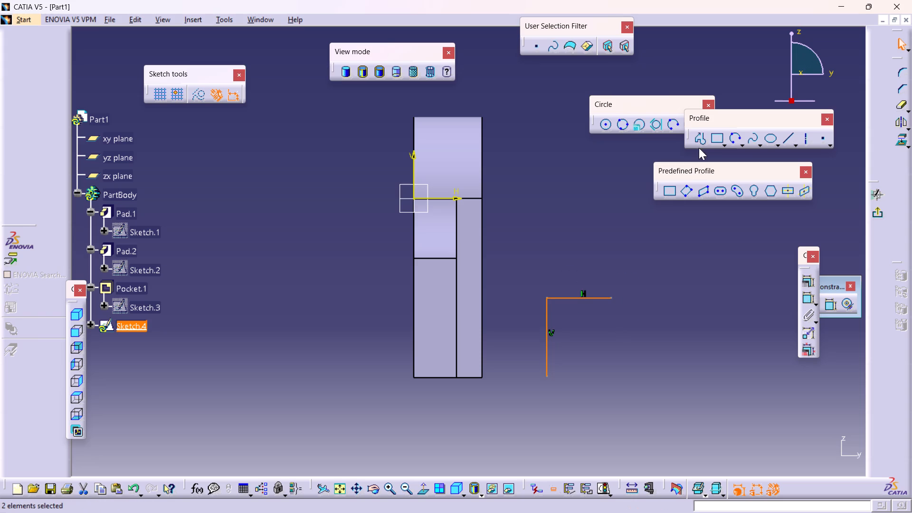
Draw a horizontal line about 92 mm long from the vertical line's lower end, and a three-point arc bulging outward up from its far end.
left_click(699, 142)
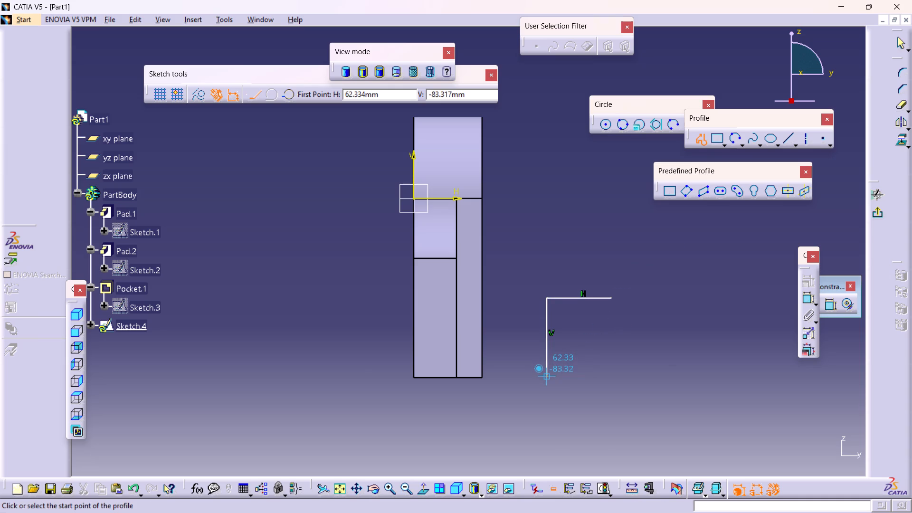
left_click(548, 375)
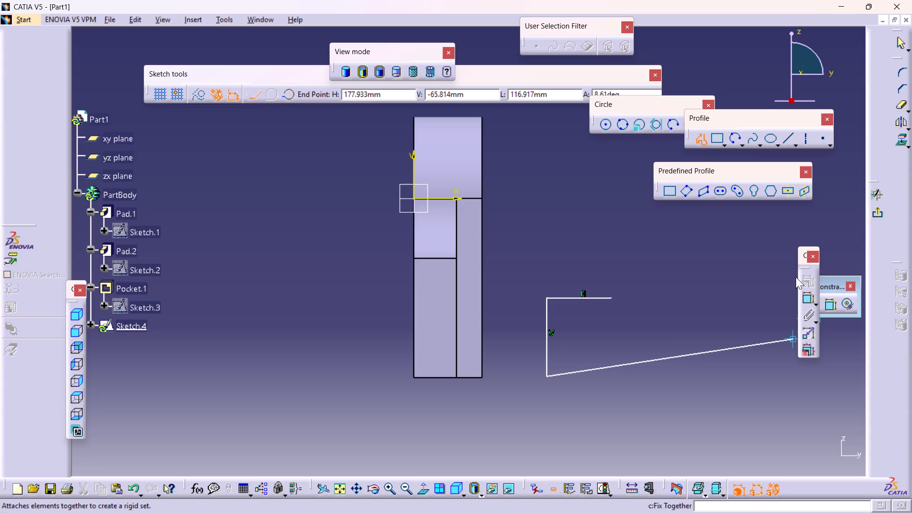
left_click(742, 380)
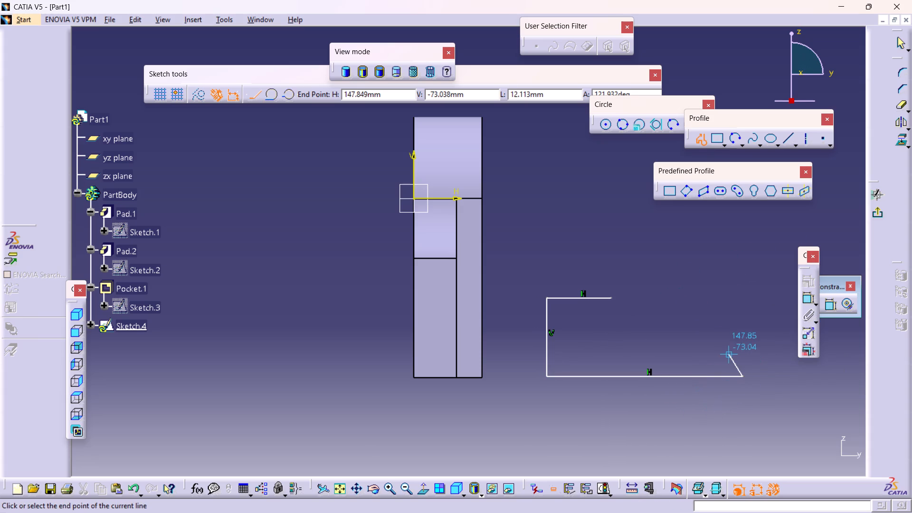
left_click(674, 123)
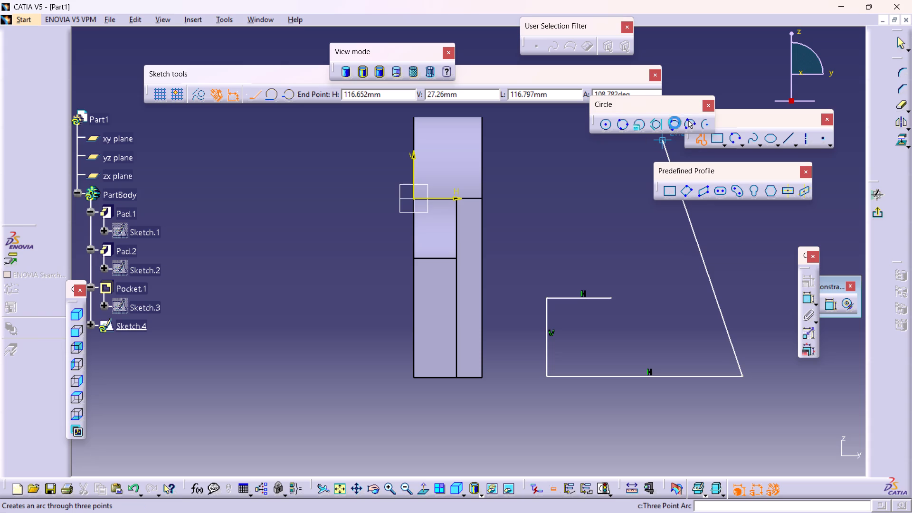
left_click(741, 377)
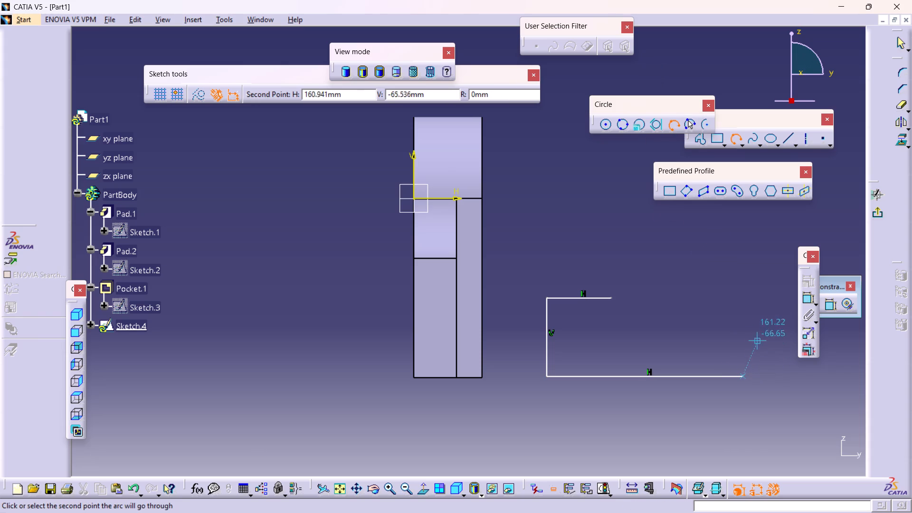
left_click(742, 315)
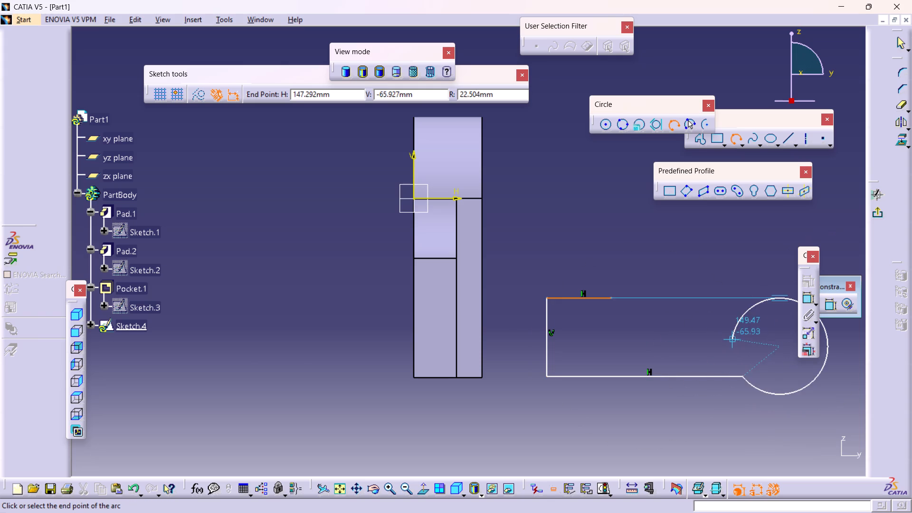
left_click(728, 312)
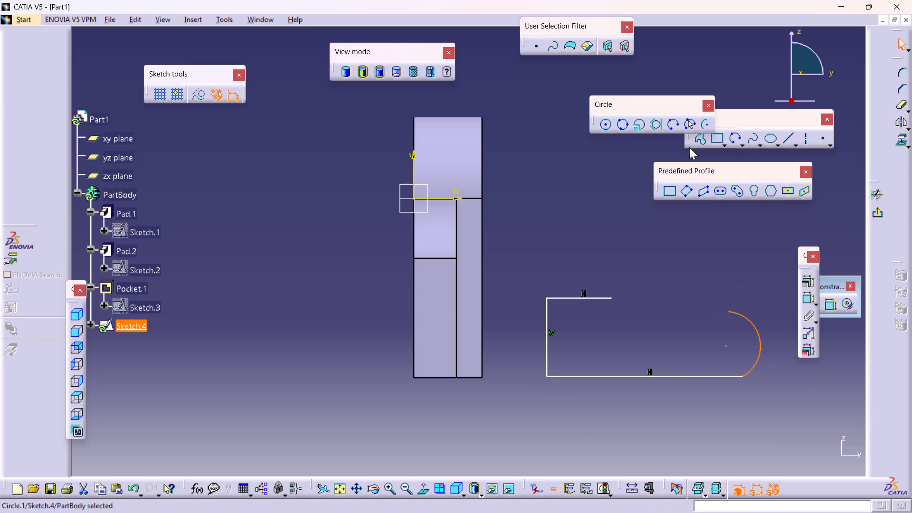
Close the profile with a sloped line about 56 mm long from the arc's upper end to the top horizontal line's end.
left_click(702, 137)
left_click(699, 144)
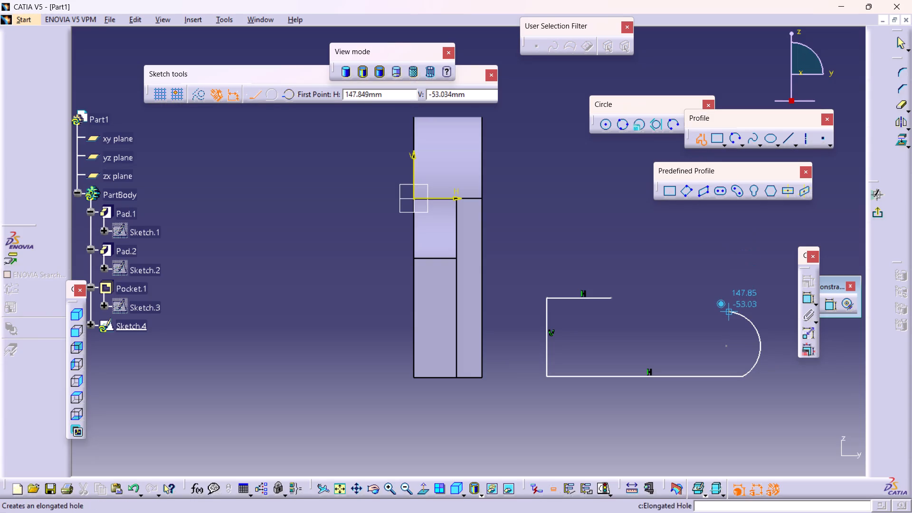
left_click(728, 313)
left_click(614, 297)
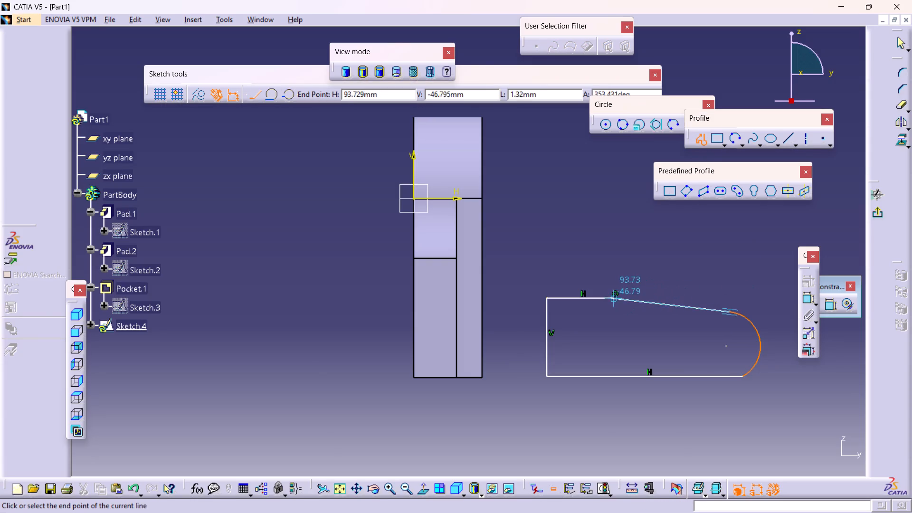
key("Escape")
key("Escape")
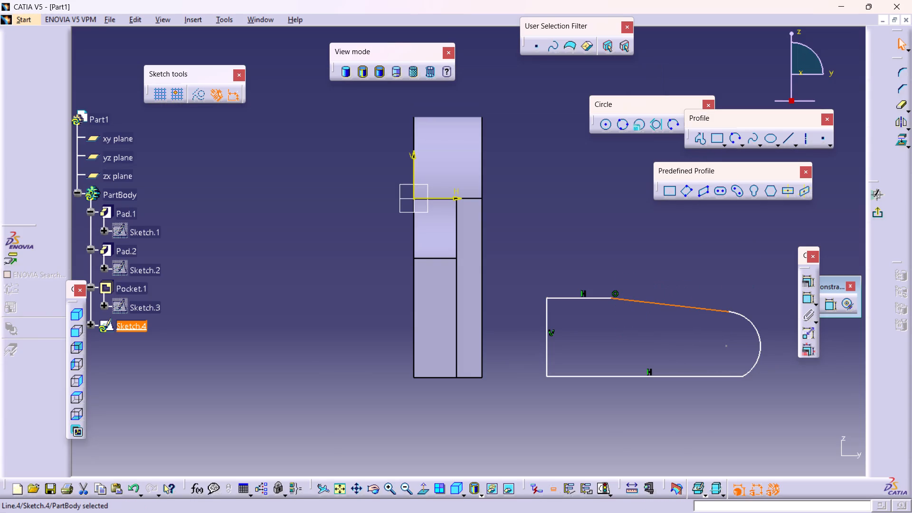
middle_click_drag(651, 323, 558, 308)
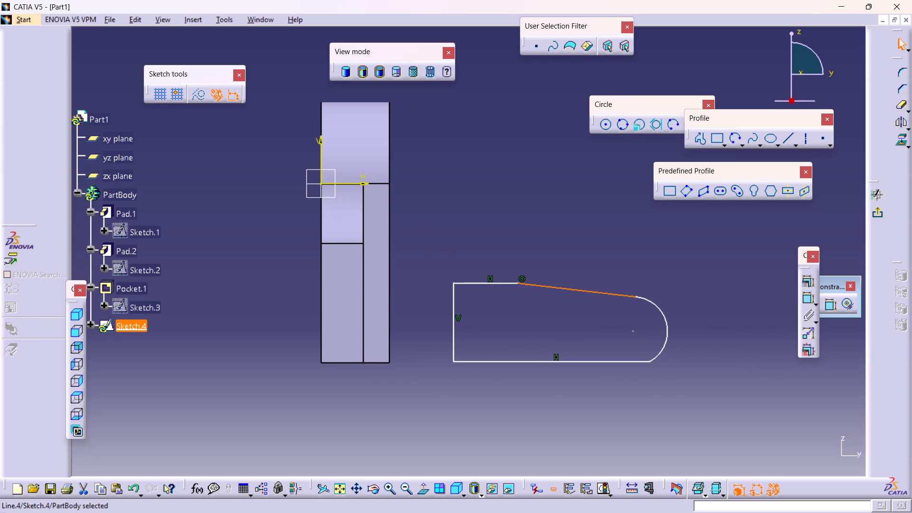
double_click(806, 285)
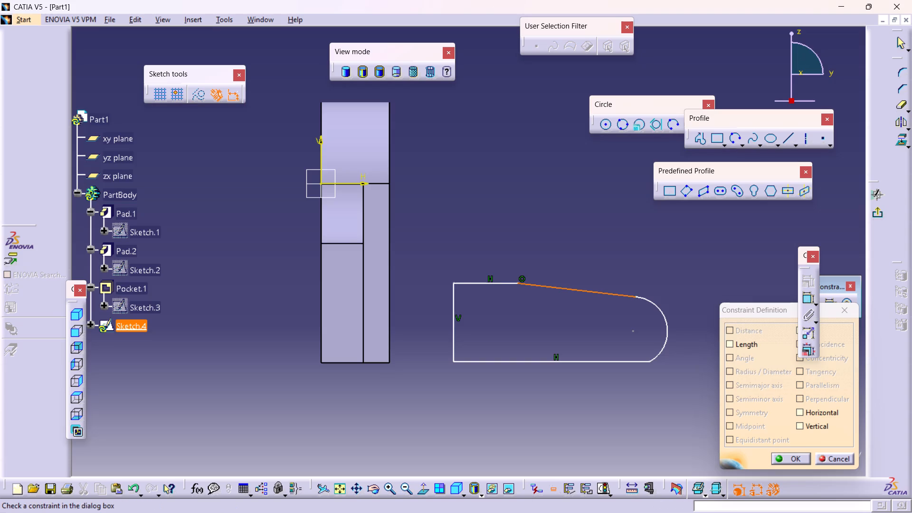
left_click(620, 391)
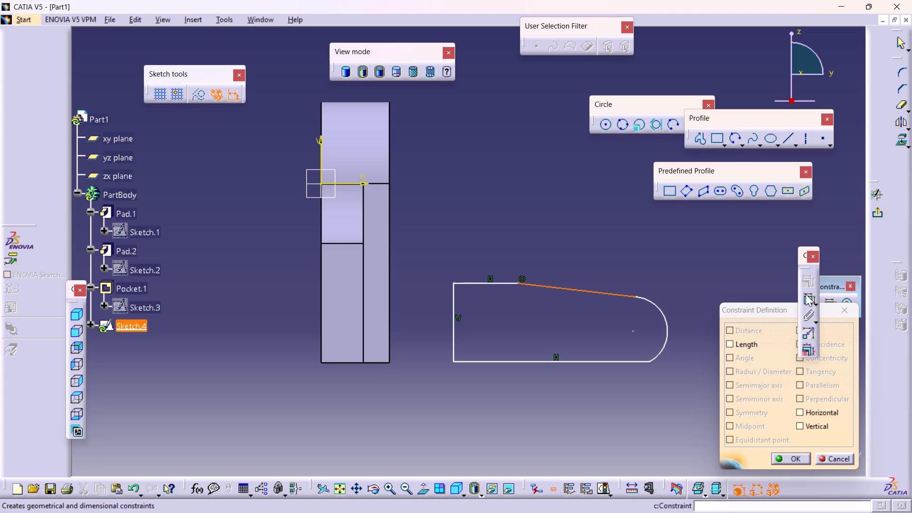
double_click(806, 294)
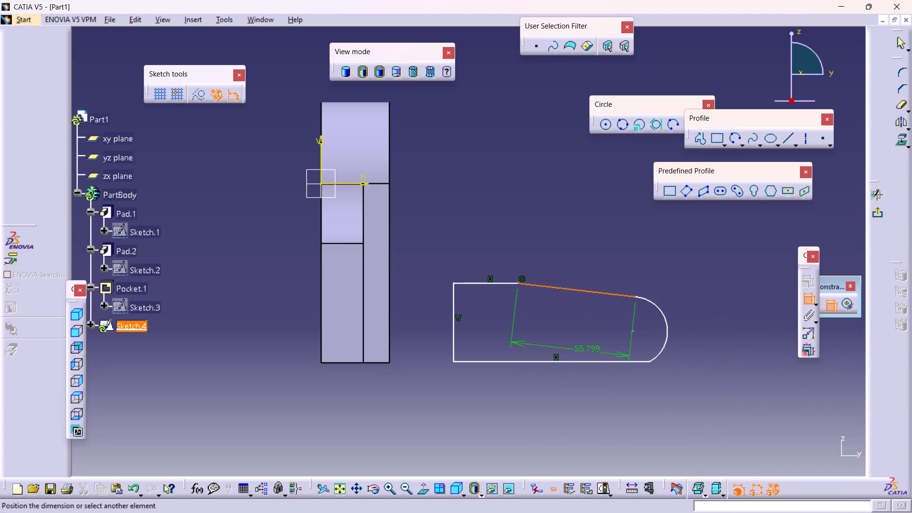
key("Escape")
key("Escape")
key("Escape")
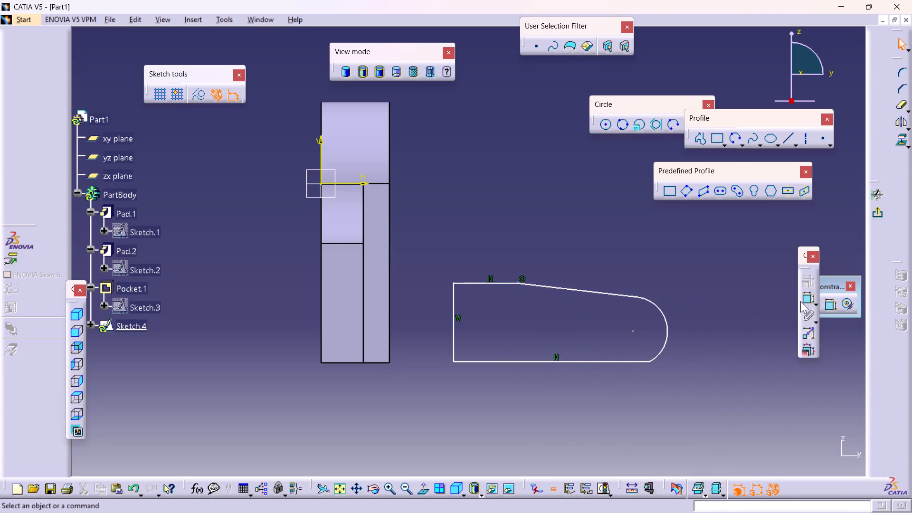
Dimension the profile's bottom line and set its length to 85 mm.
double_click(804, 297)
left_click(587, 360)
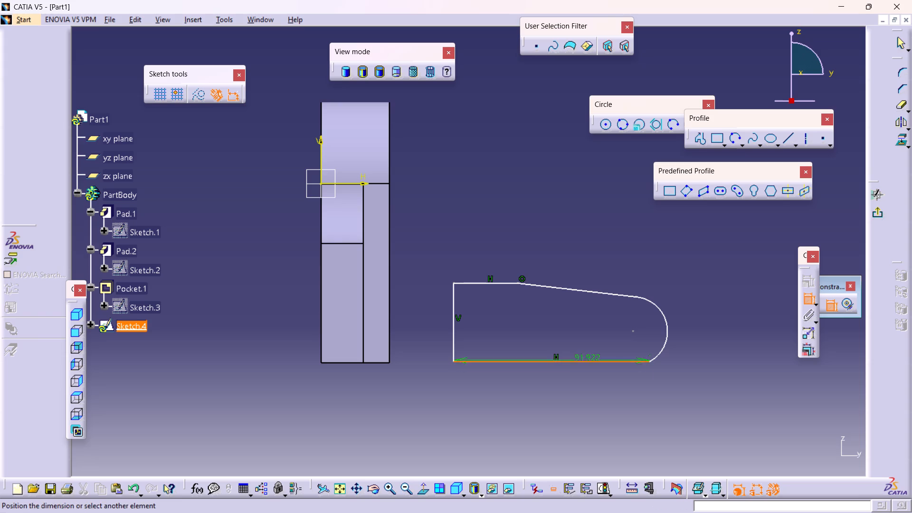
left_click(585, 387)
double_click(595, 380)
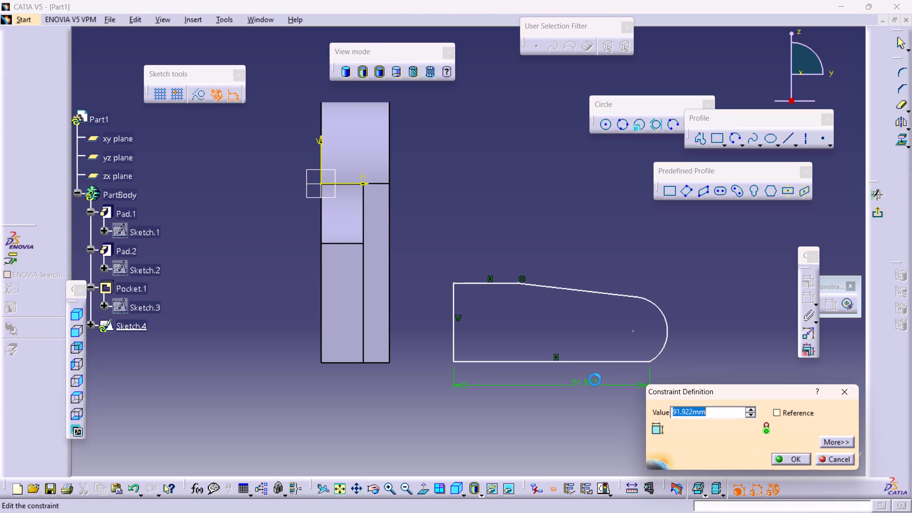
type("85")
key("Return")
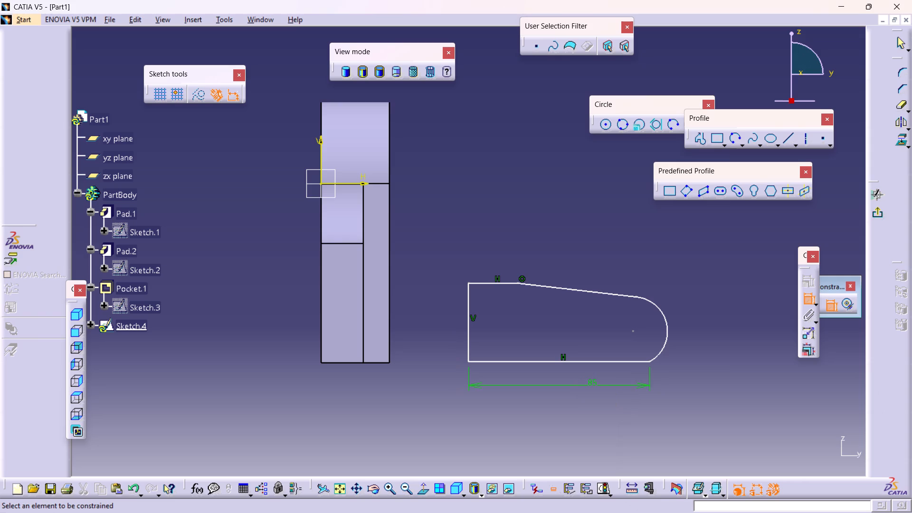
Set the bottom line's length to 80 mm.
double_click(589, 381)
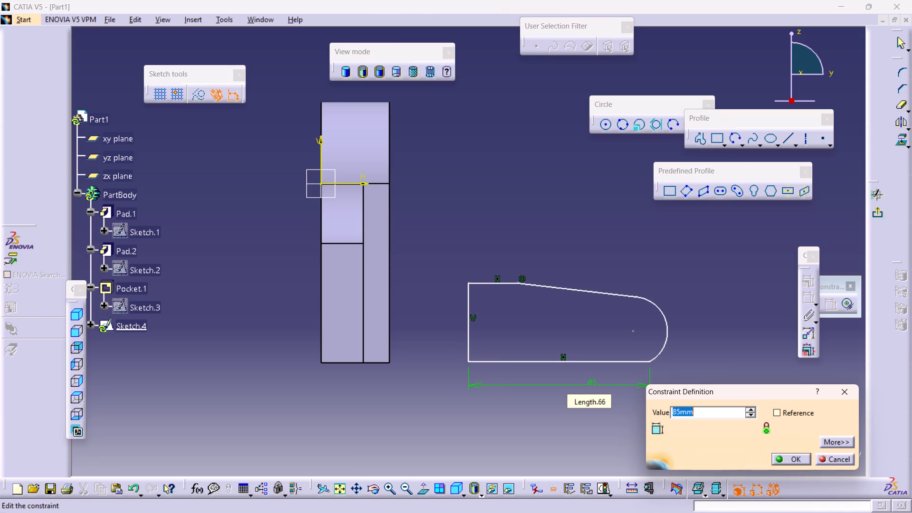
type("80")
key("Return")
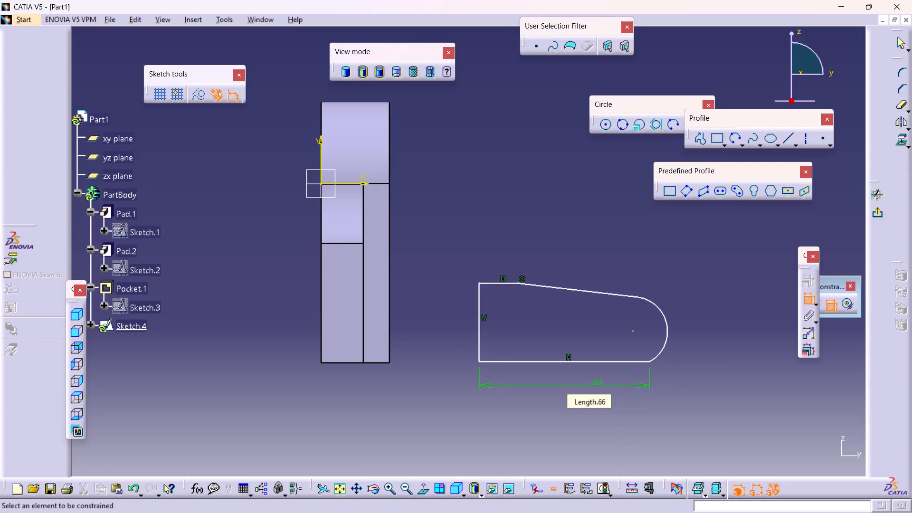
Dimension the profile's vertical line to a length of 48 mm.
middle_click_drag(682, 357, 675, 366)
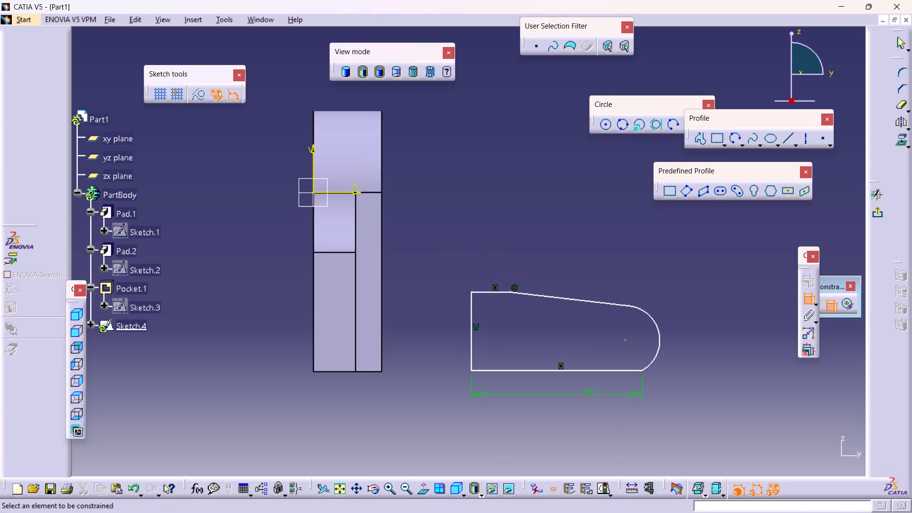
left_click(472, 329)
left_click(445, 342)
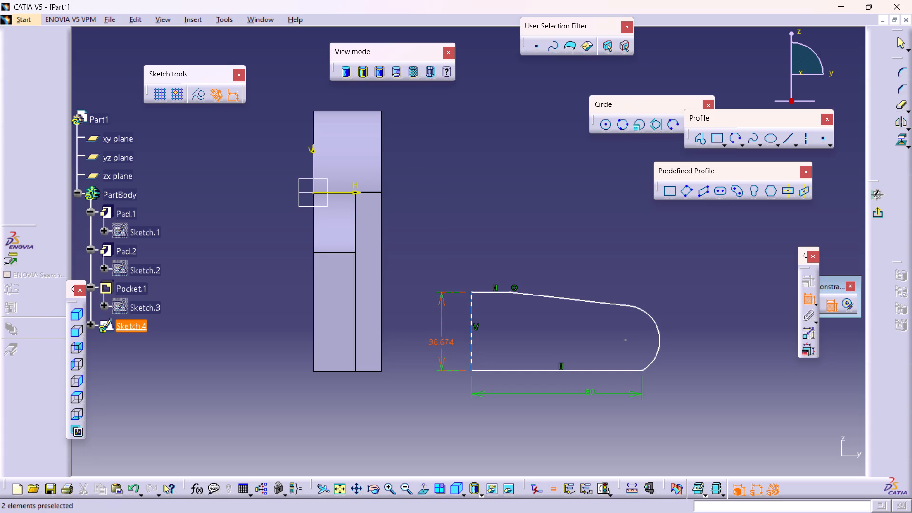
double_click(448, 340)
type("48")
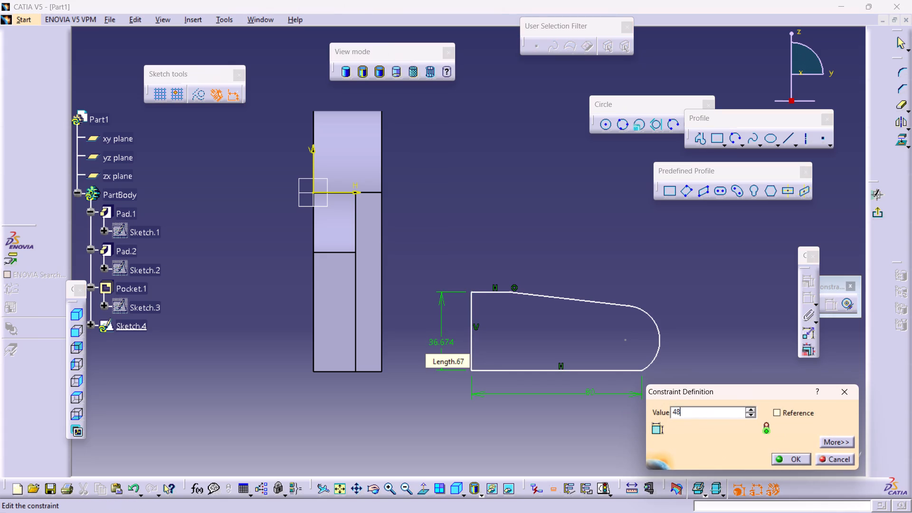
key("Return")
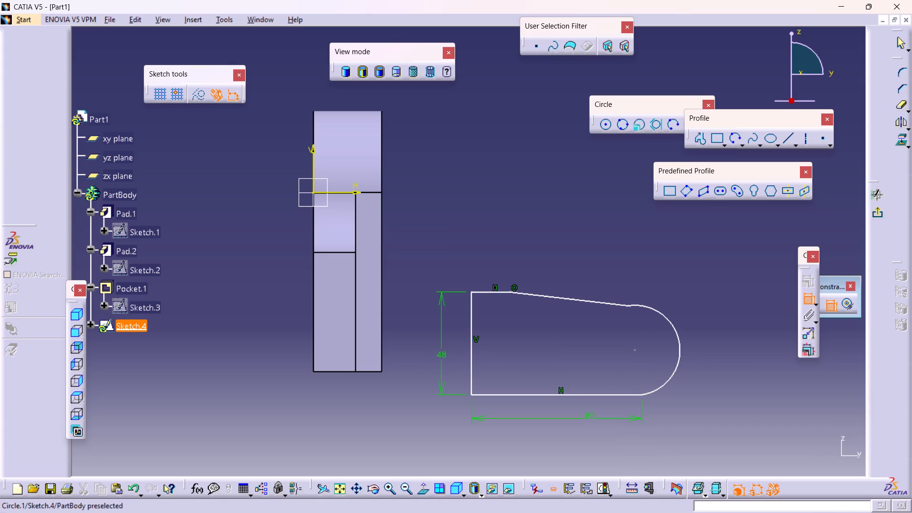
Dimension the radius of the profile's end arc and set it to 16 mm.
left_click(681, 363)
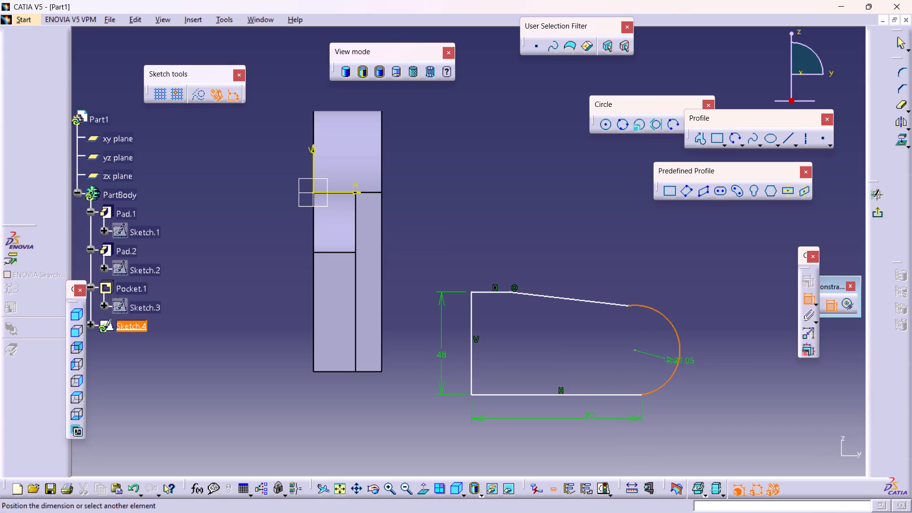
left_click(698, 379)
double_click(702, 376)
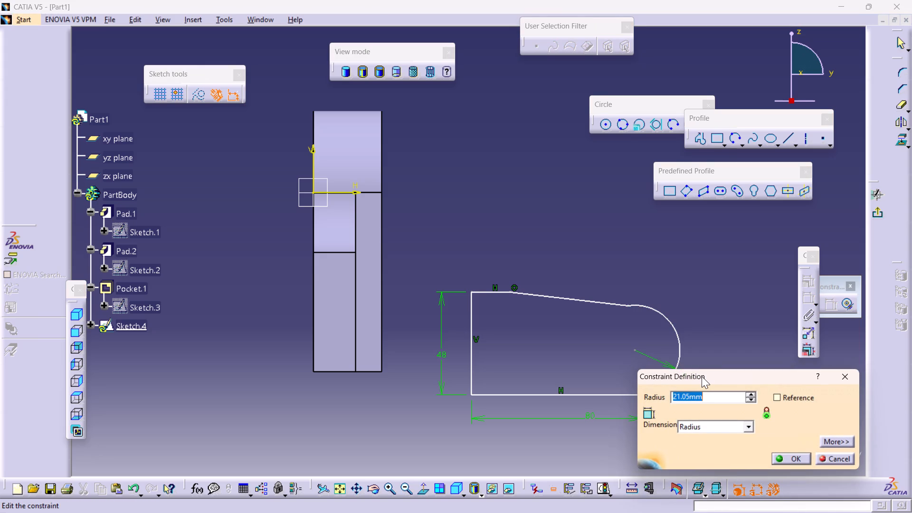
type("16")
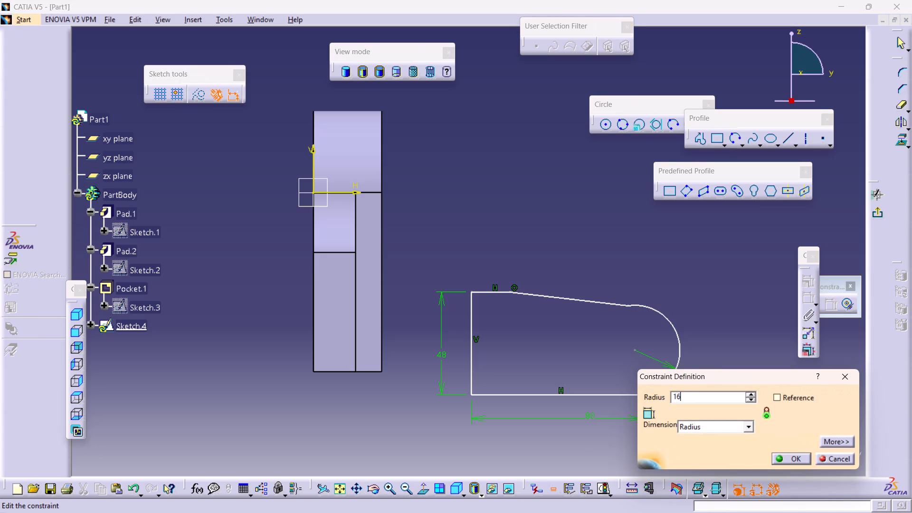
key("Return")
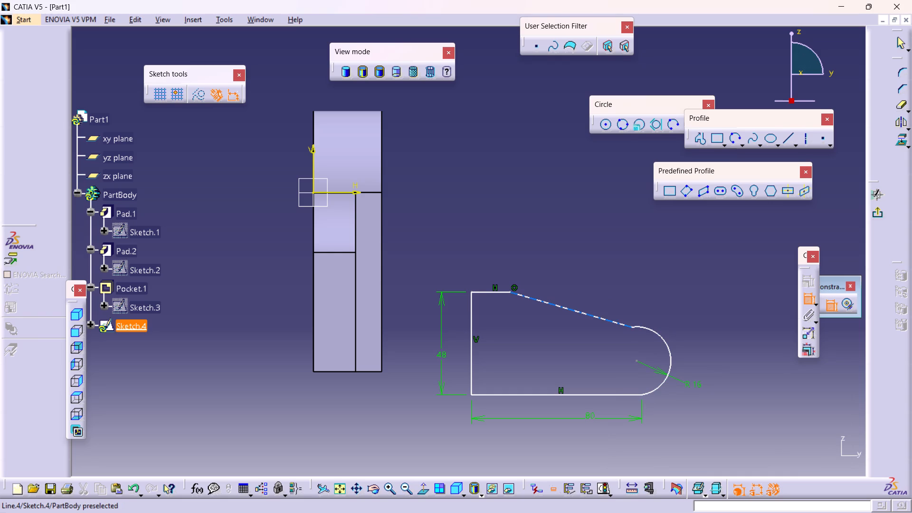
Dimension the profile's top horizontal line and set its length to 32 mm.
left_click(493, 292)
left_click(493, 250)
double_click(495, 245)
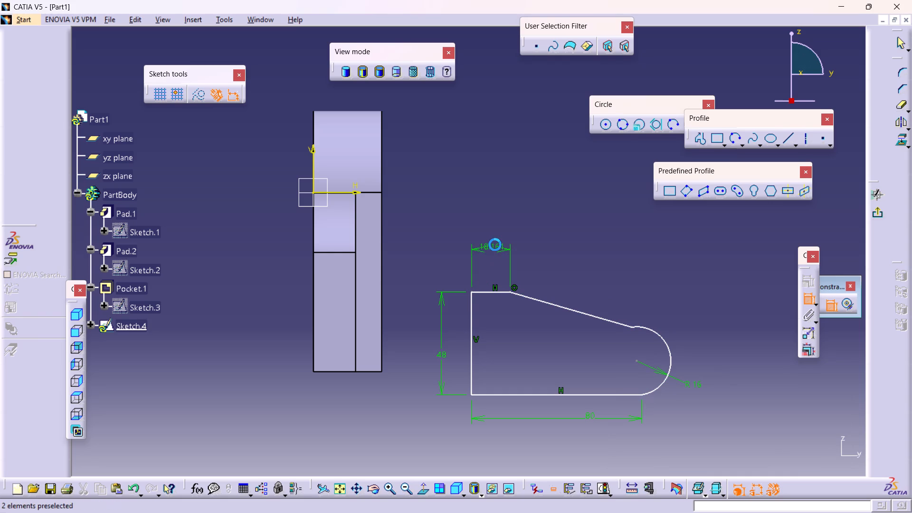
type("32")
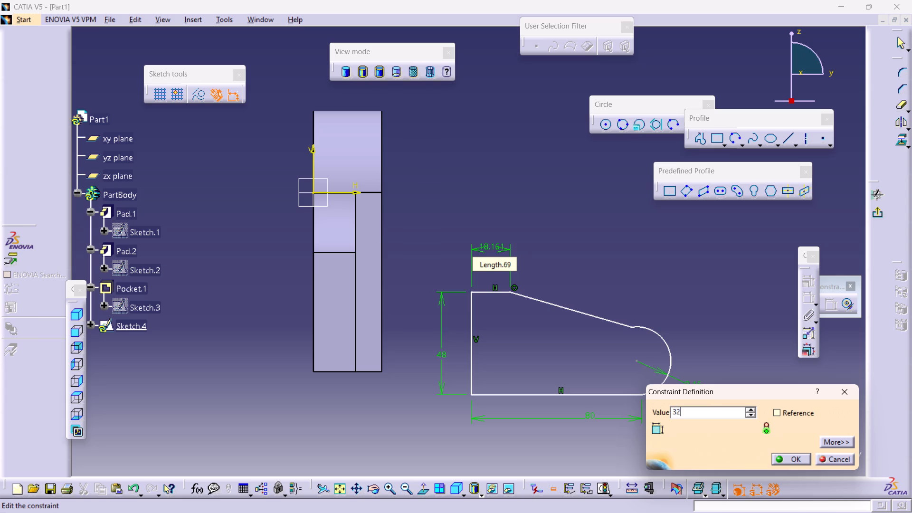
key("Return")
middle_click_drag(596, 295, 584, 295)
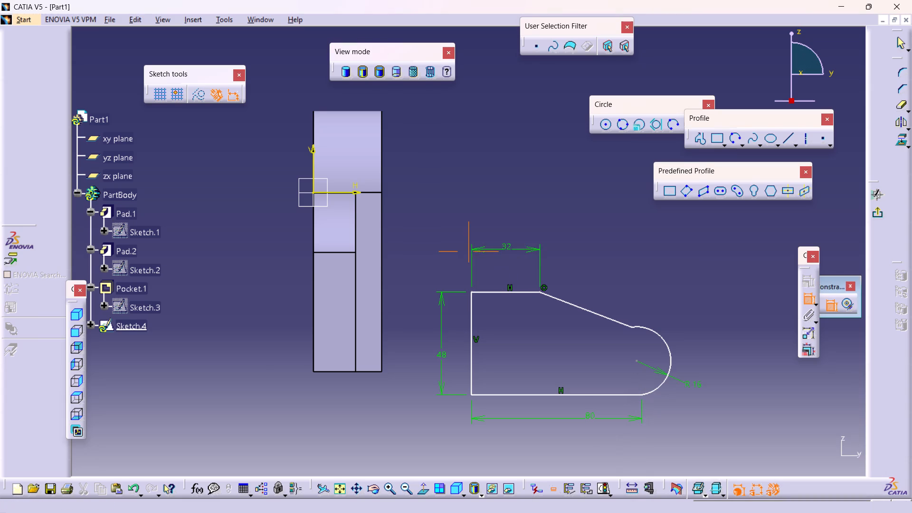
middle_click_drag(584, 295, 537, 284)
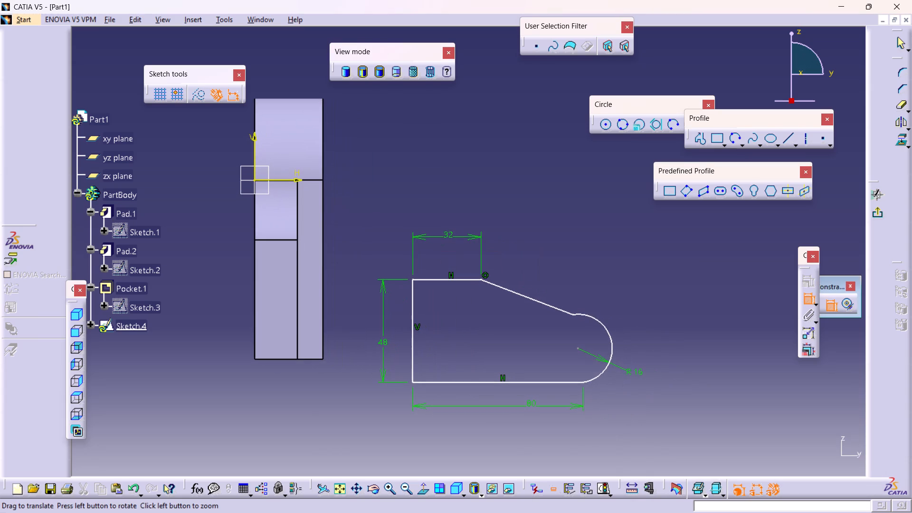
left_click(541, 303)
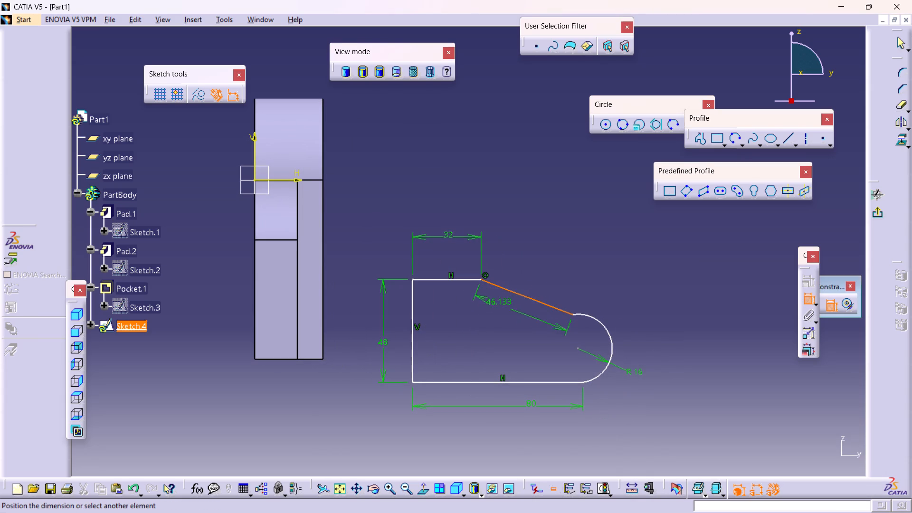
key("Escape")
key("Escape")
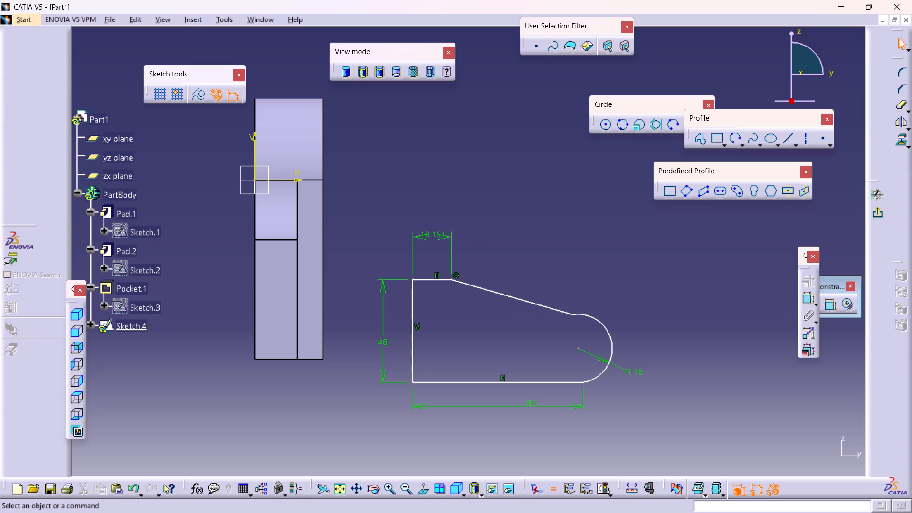
Set the length dimension of the profile's top horizontal line to 32 mm.
double_click(807, 293)
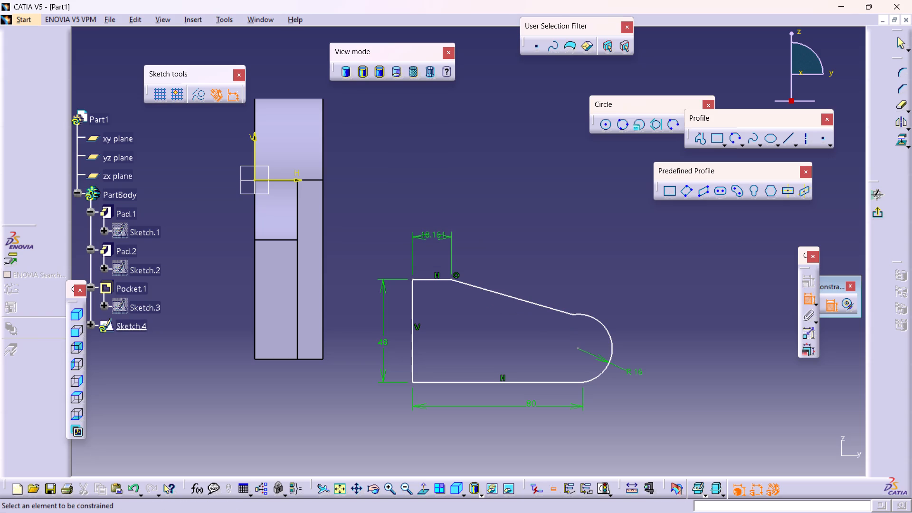
double_click(440, 235)
type("32")
key("Return")
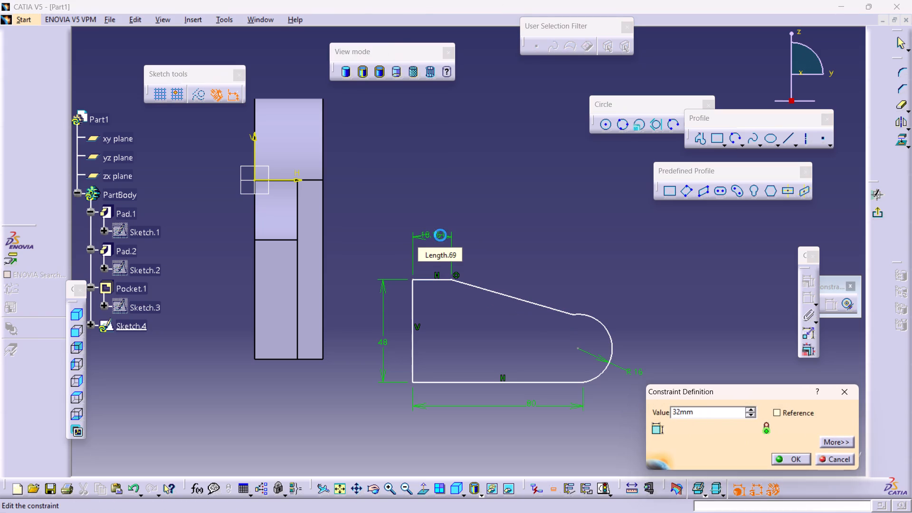
left_click(559, 248)
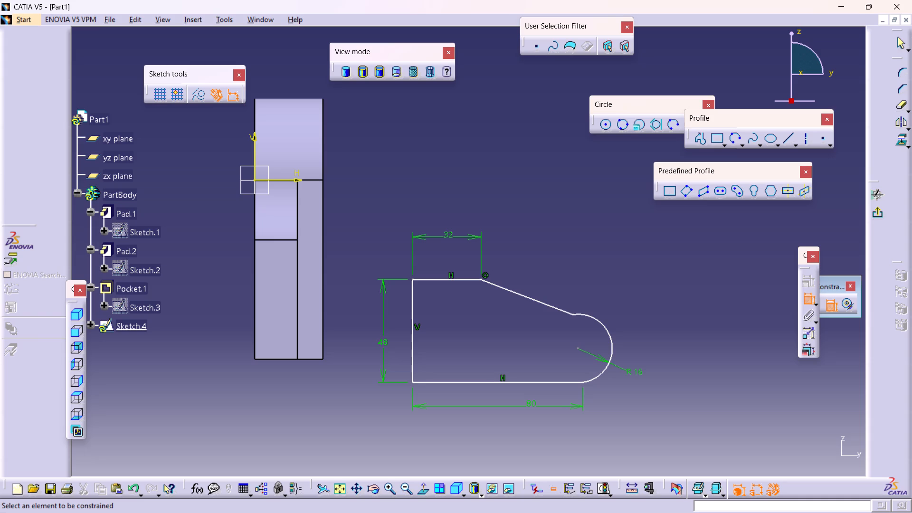
left_click(662, 332)
key("Escape")
key("Escape")
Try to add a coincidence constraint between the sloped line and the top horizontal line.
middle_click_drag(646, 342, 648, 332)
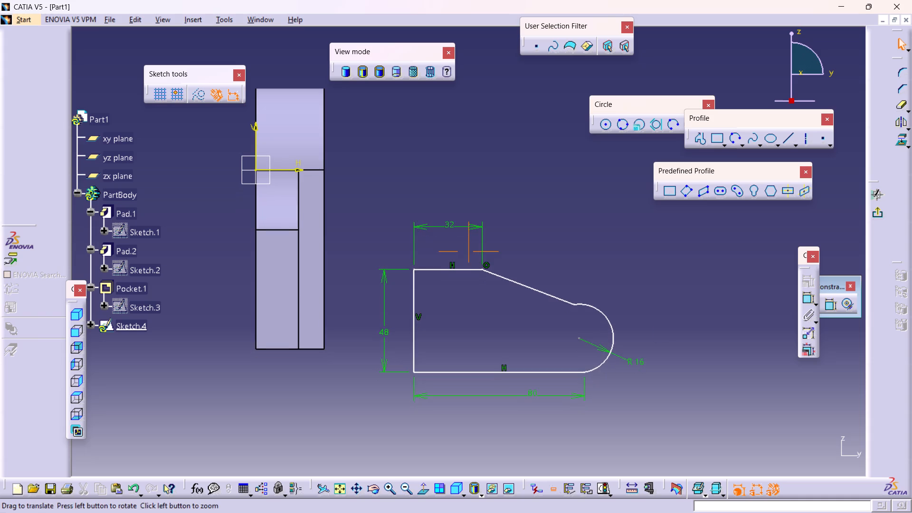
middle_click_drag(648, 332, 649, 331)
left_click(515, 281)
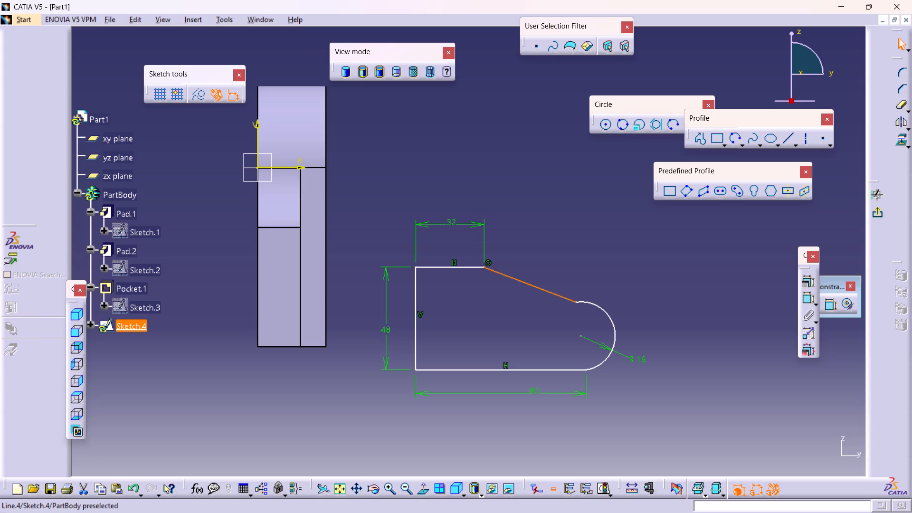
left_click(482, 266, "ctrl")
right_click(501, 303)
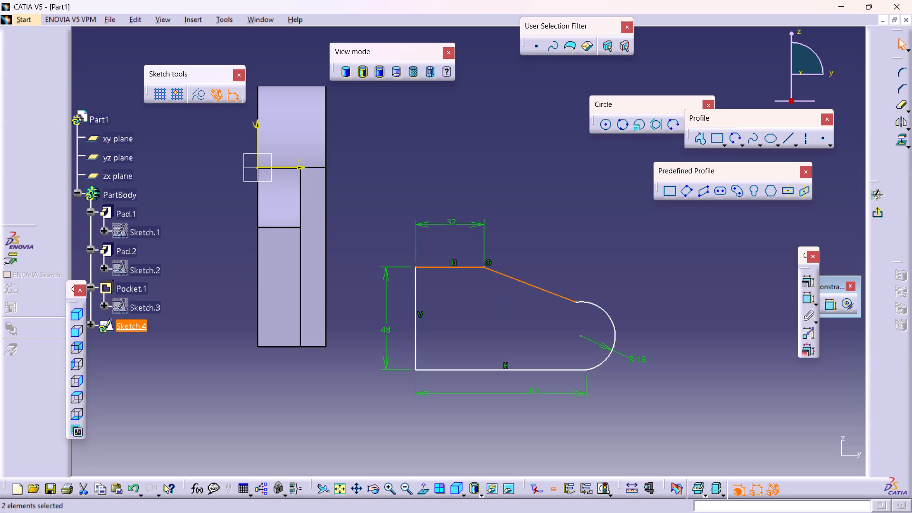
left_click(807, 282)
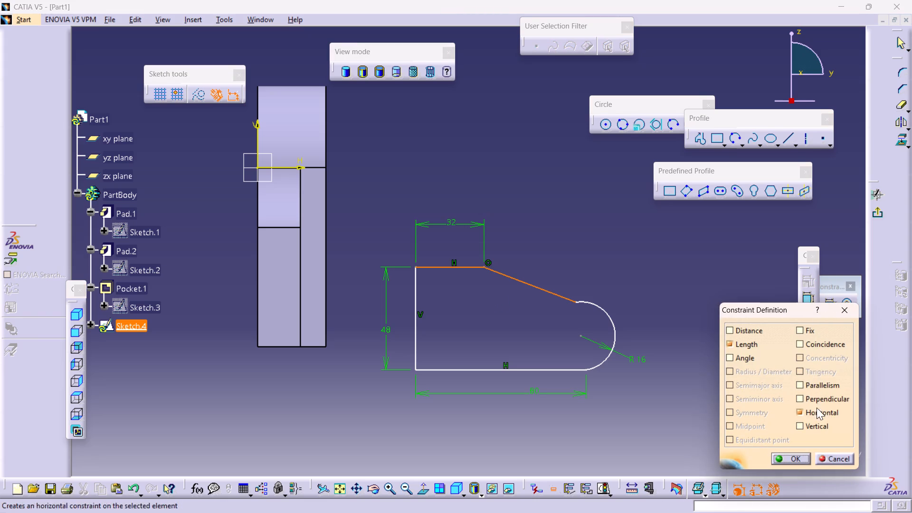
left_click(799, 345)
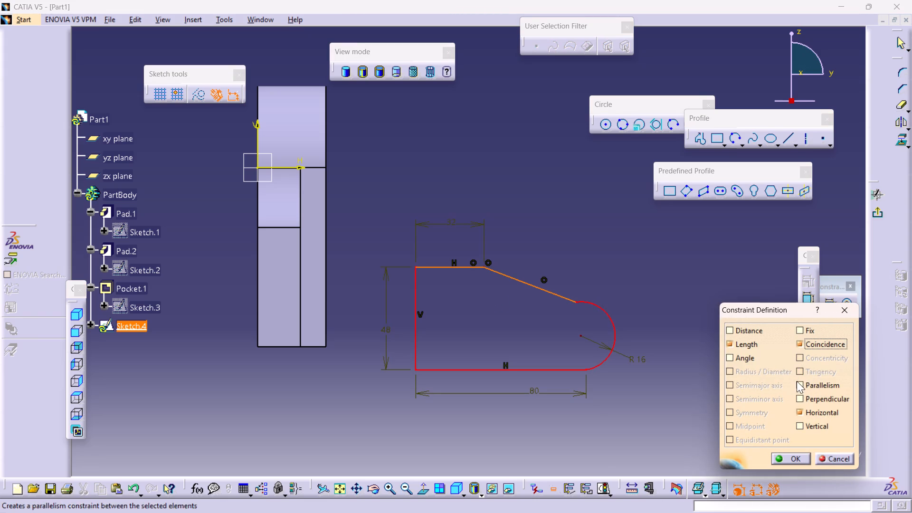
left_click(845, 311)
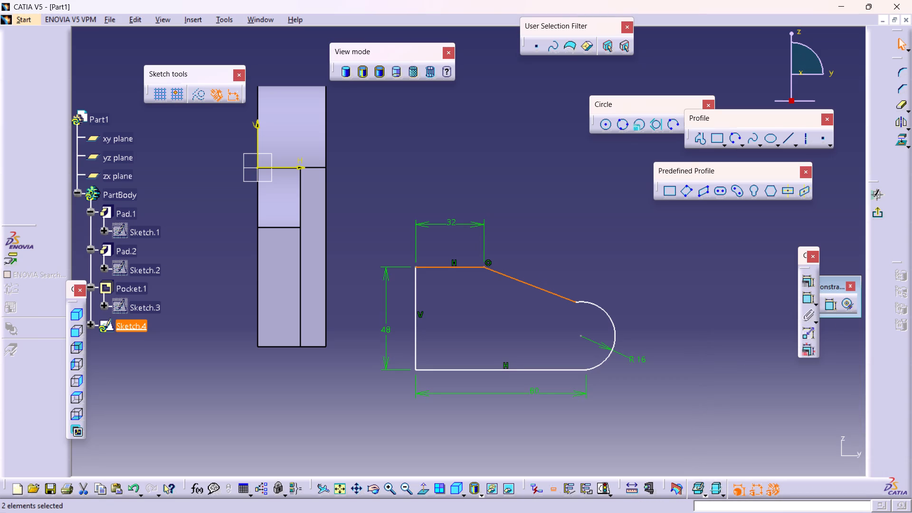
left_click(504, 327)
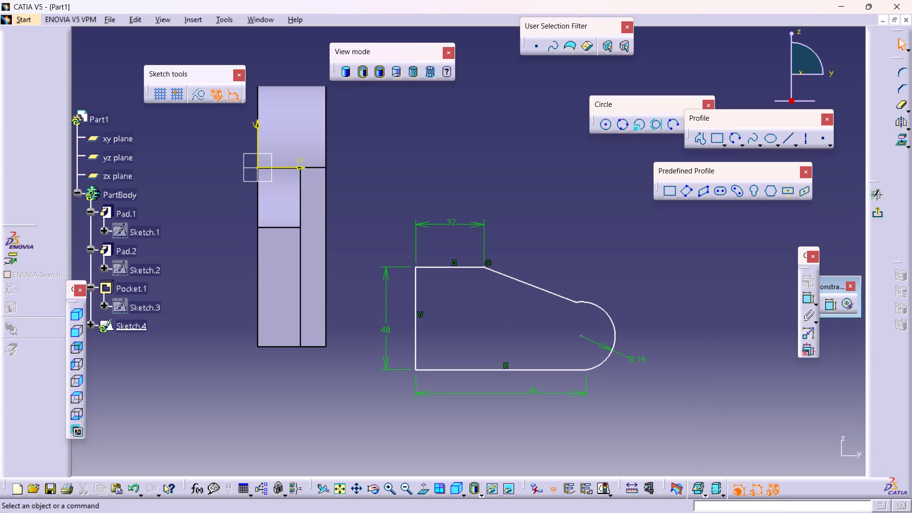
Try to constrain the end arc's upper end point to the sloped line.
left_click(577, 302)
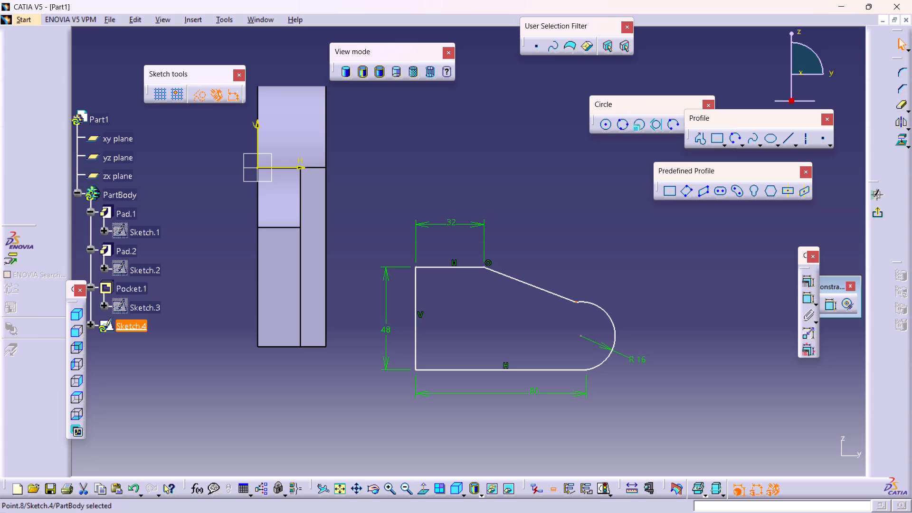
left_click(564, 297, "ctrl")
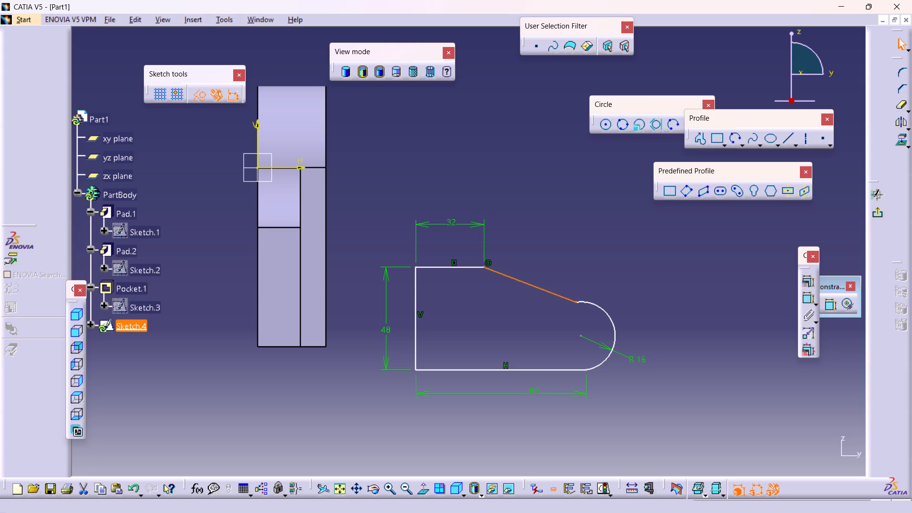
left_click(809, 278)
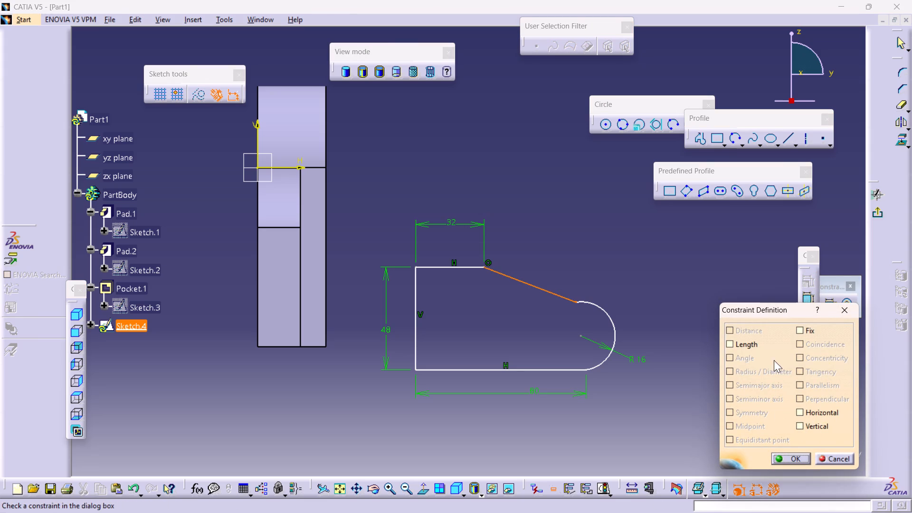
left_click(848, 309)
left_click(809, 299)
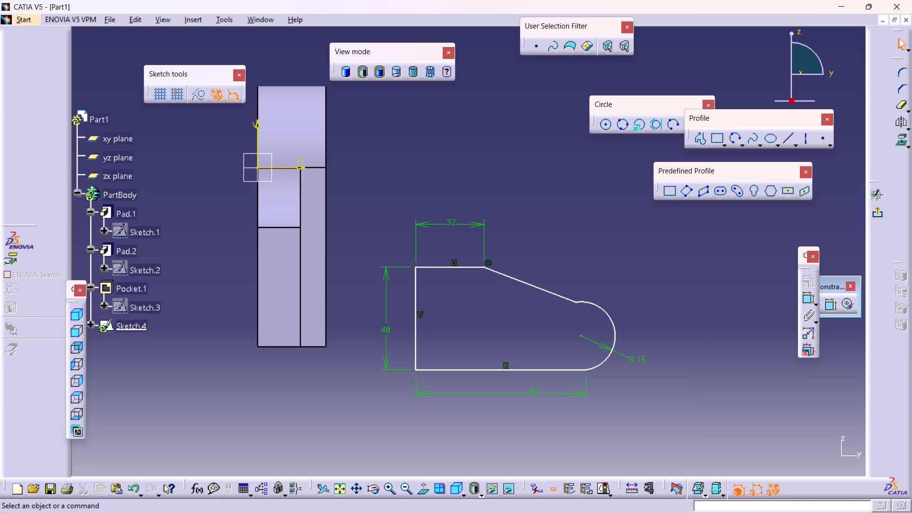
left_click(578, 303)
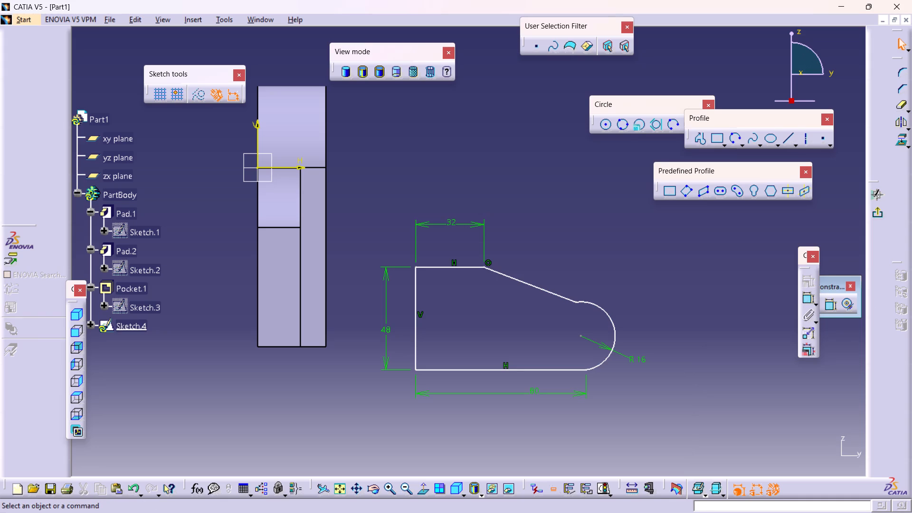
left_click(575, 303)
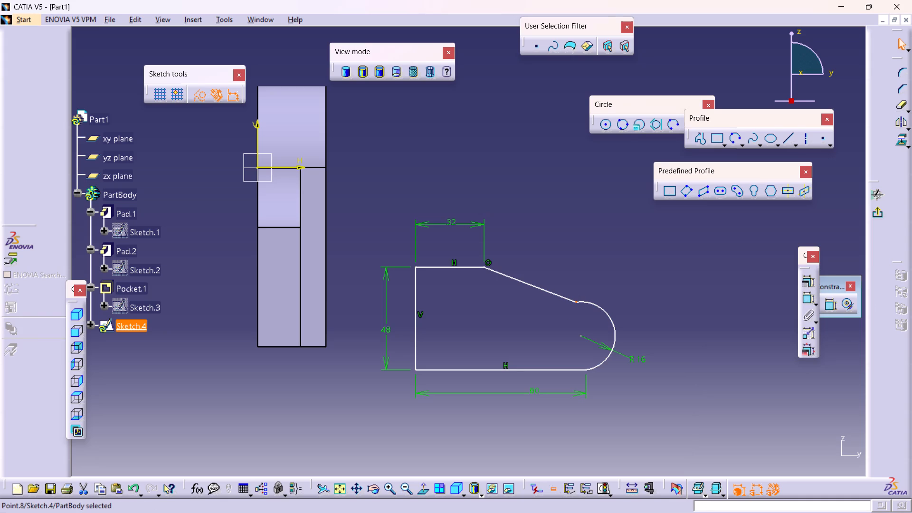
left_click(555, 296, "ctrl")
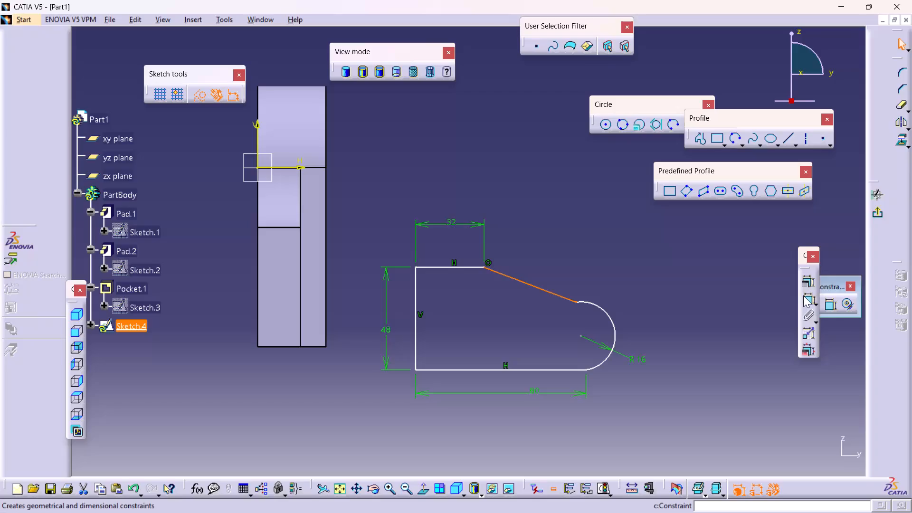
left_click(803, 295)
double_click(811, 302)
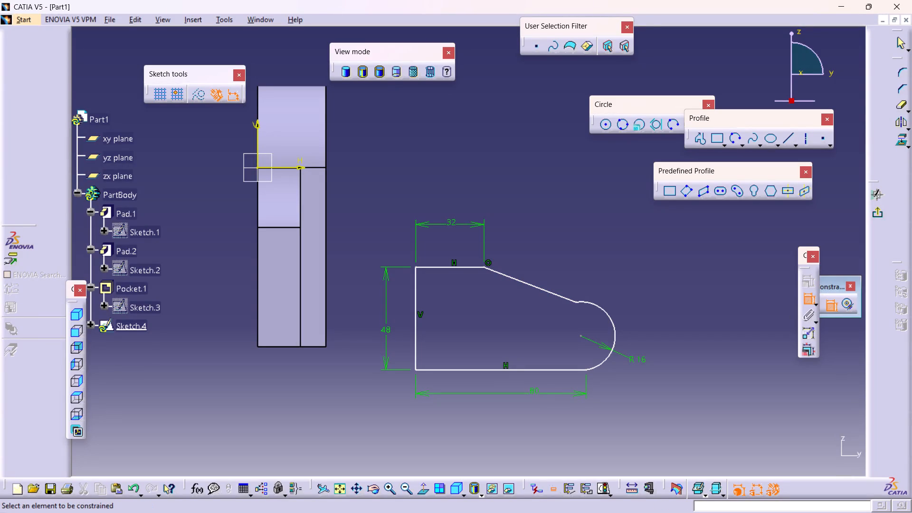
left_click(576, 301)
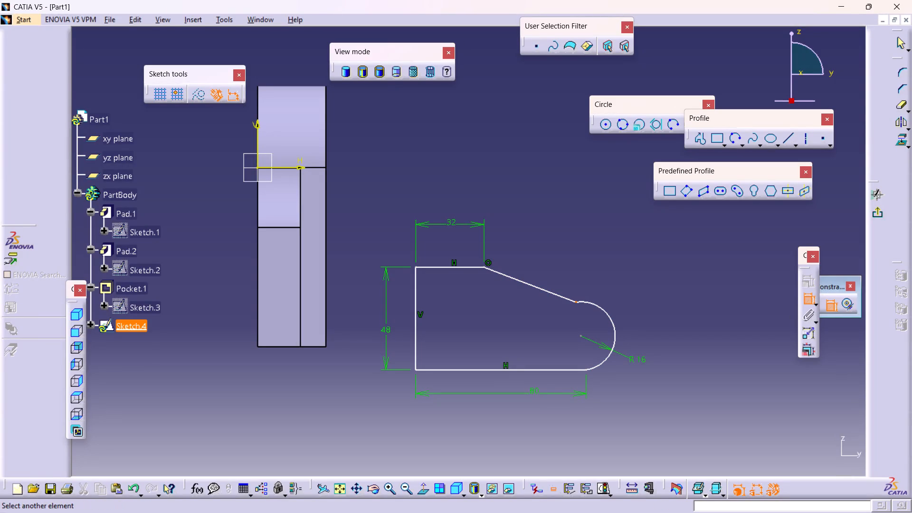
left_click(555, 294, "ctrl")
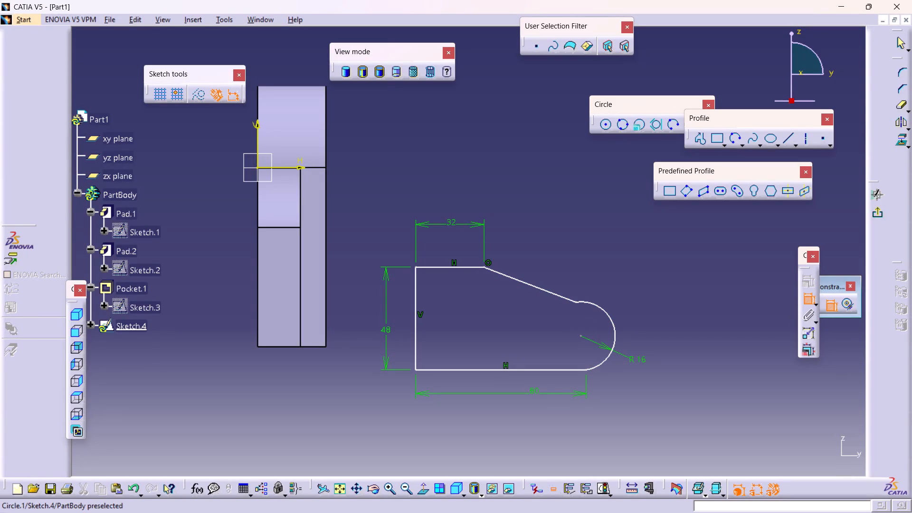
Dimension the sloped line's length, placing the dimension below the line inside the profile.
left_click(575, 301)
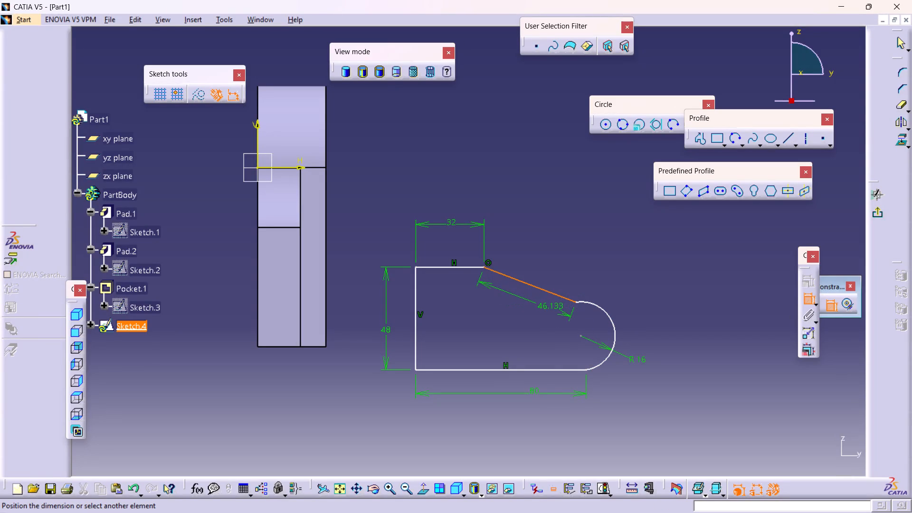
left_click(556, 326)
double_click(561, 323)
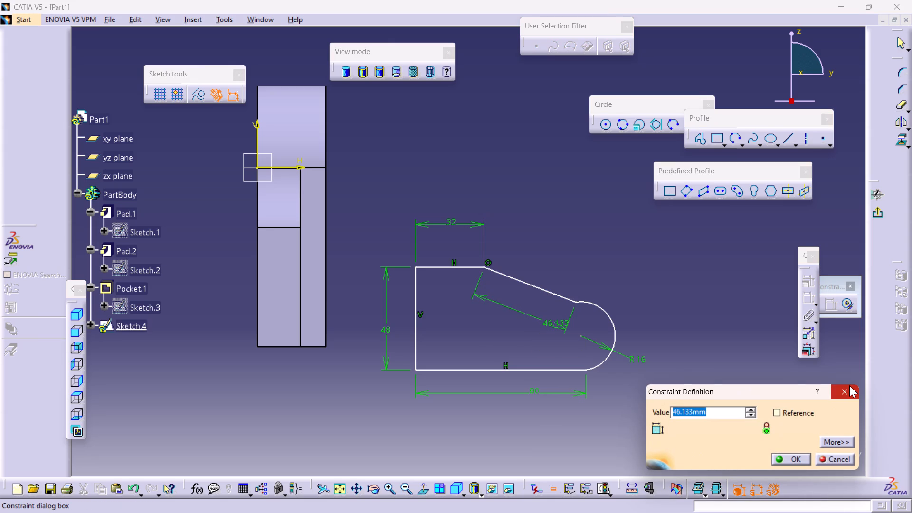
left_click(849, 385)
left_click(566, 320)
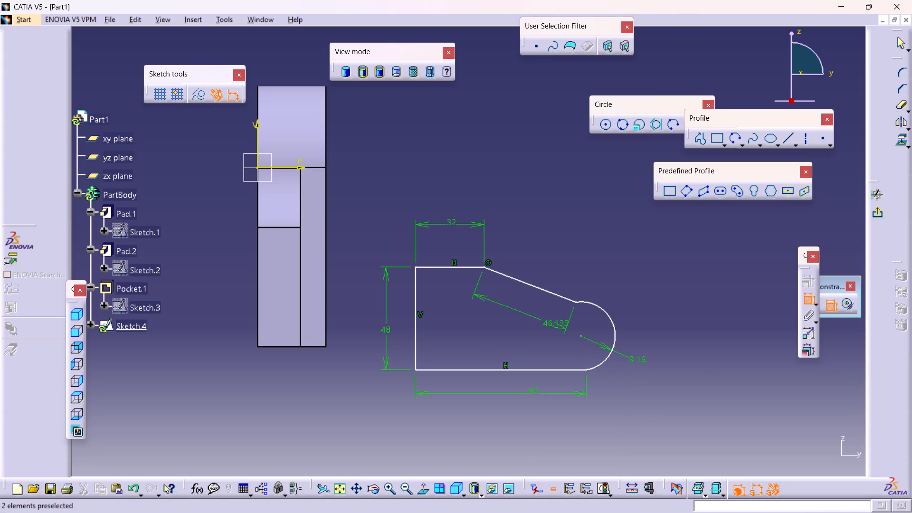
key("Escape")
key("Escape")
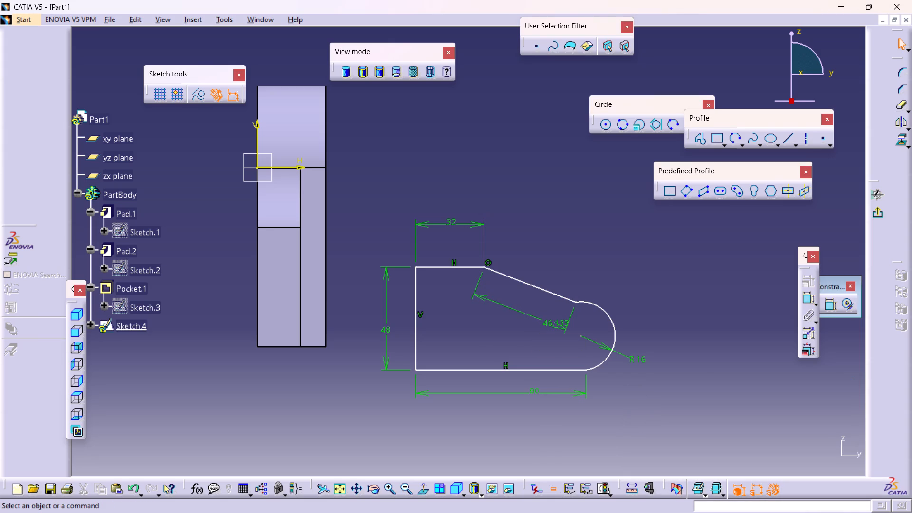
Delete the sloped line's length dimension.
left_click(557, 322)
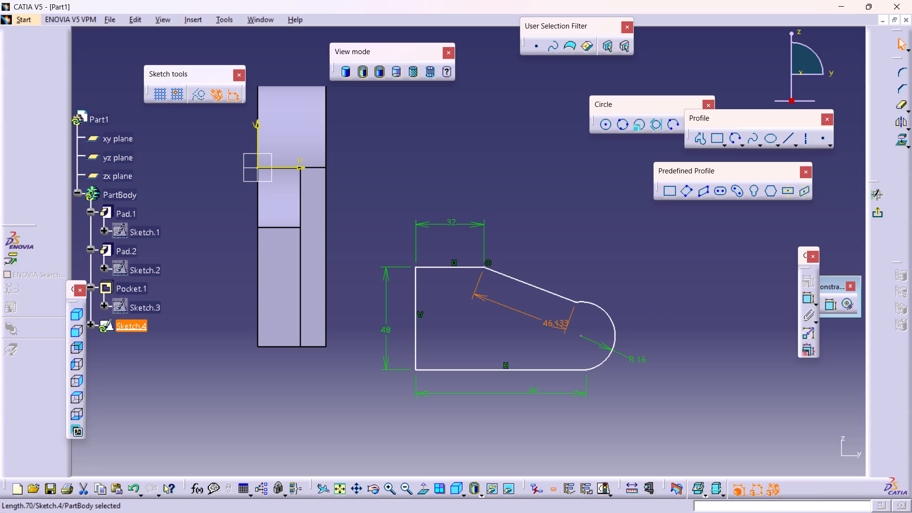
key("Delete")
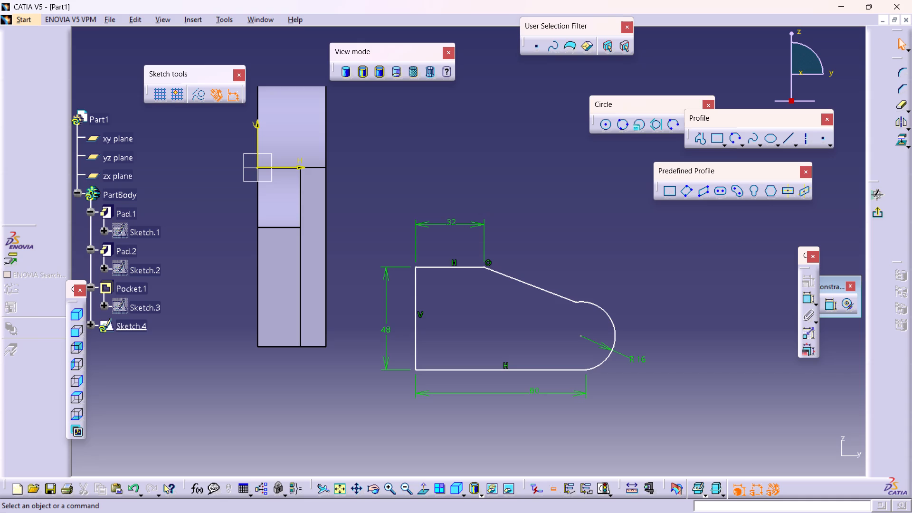
Select the sloped line between the top horizontal line and the end arc.
left_click(494, 272)
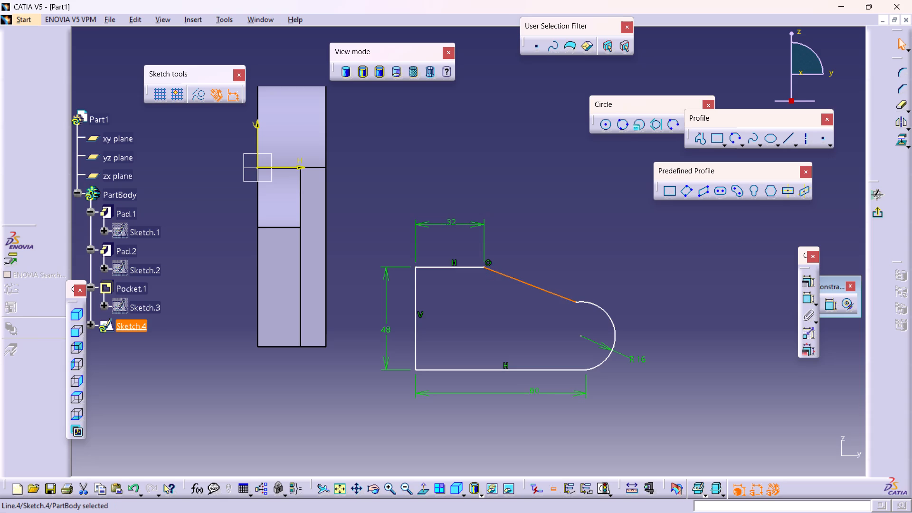
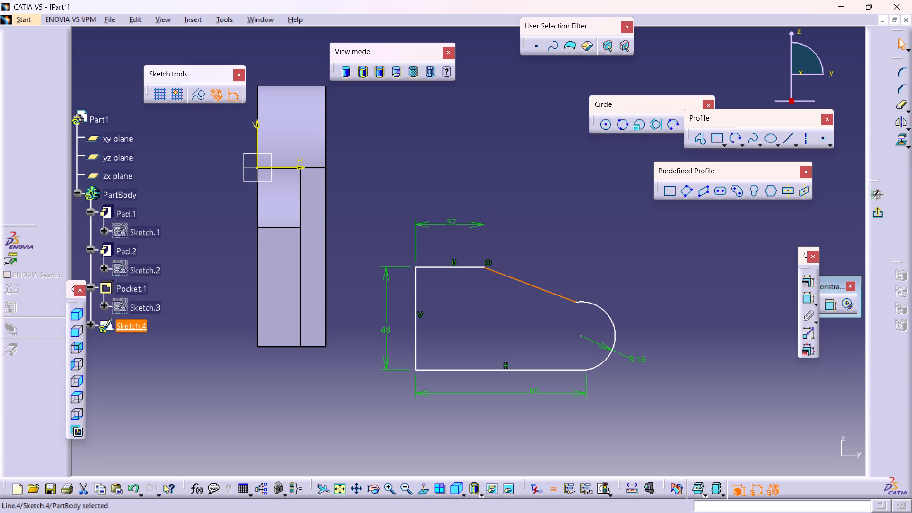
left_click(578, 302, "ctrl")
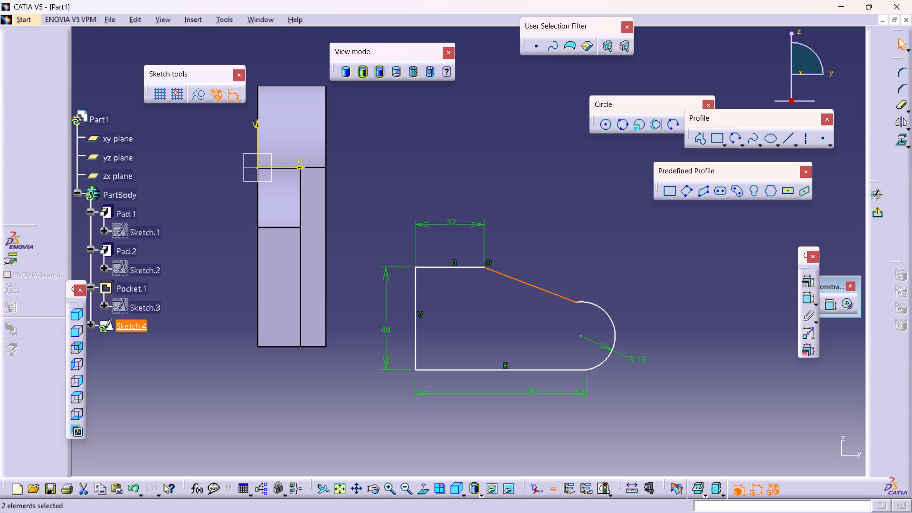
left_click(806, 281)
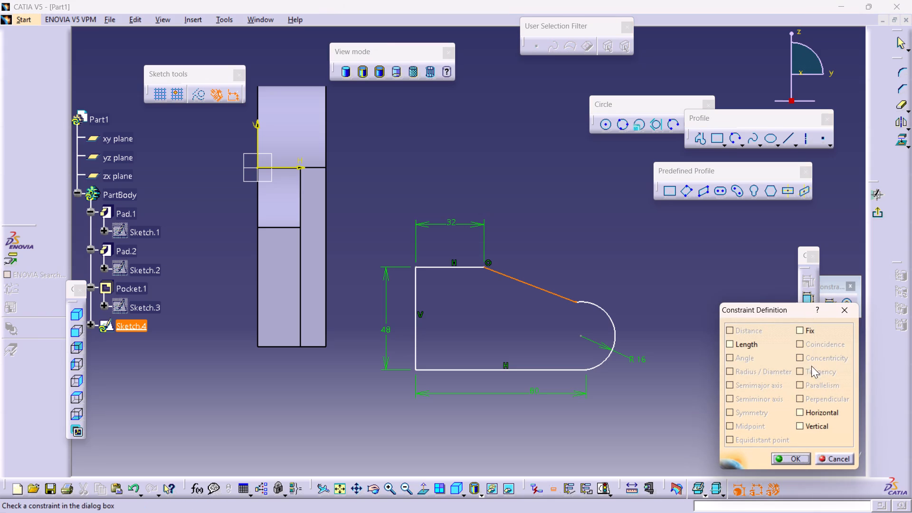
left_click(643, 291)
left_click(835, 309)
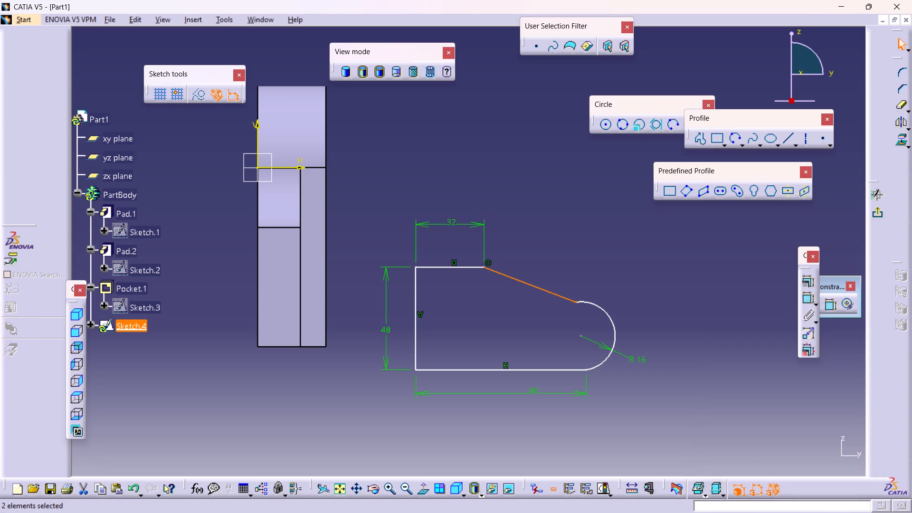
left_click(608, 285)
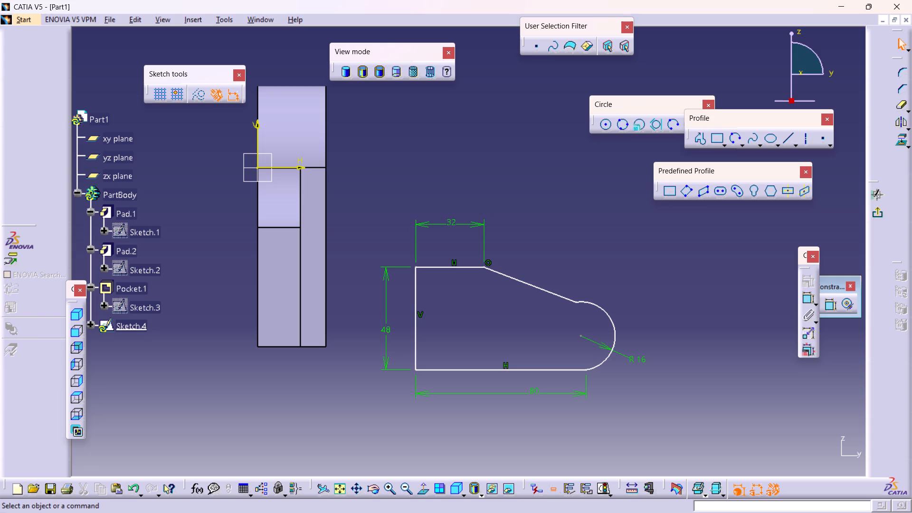
Delete the sloped line between the top horizontal line and the end arc.
left_click(552, 294)
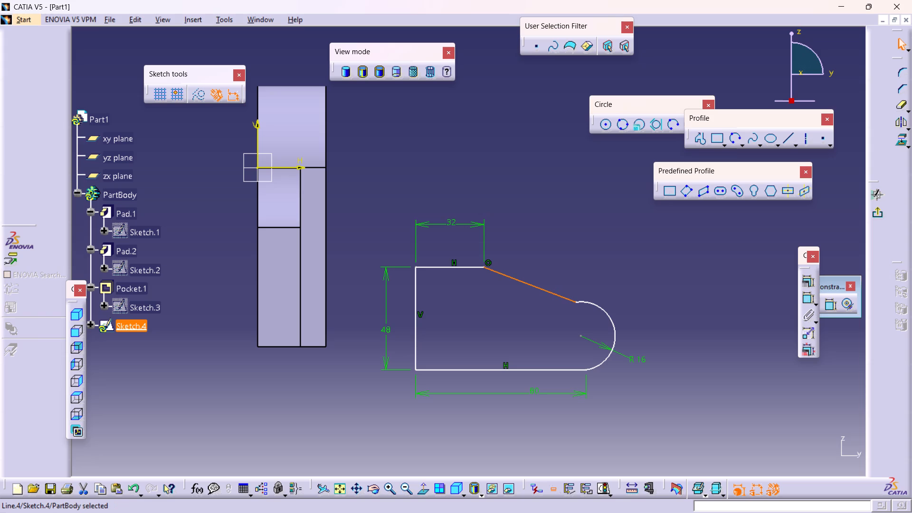
key("BackSpace")
key("Delete")
key("Delete")
key("Delete")
left_click(608, 285)
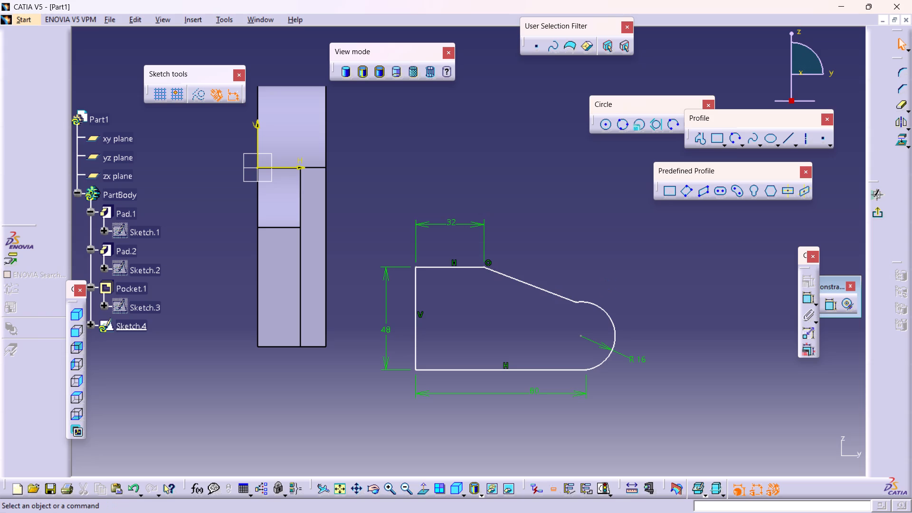
left_click(544, 293)
key("Delete")
Draw a new sloped line with the Profile tool from the free end of the 32 mm top line to the end arc, tangent to it.
left_click(700, 143)
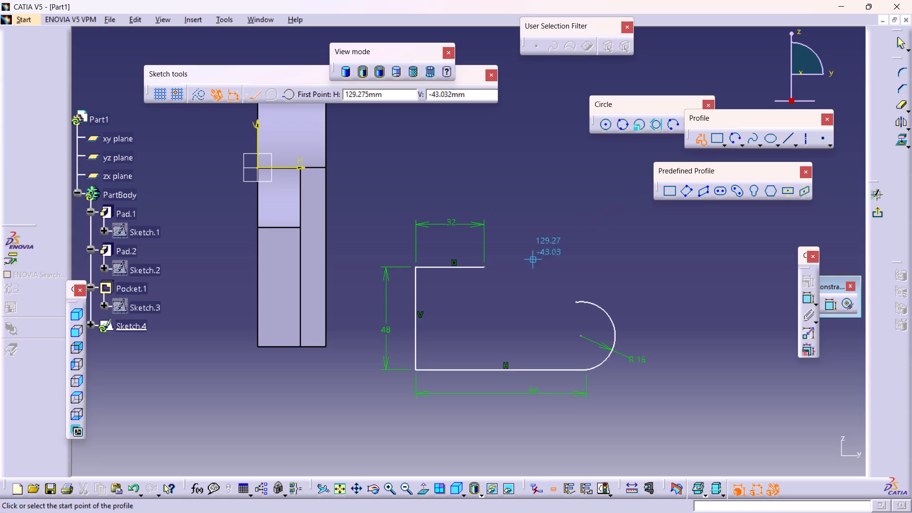
left_click(484, 267)
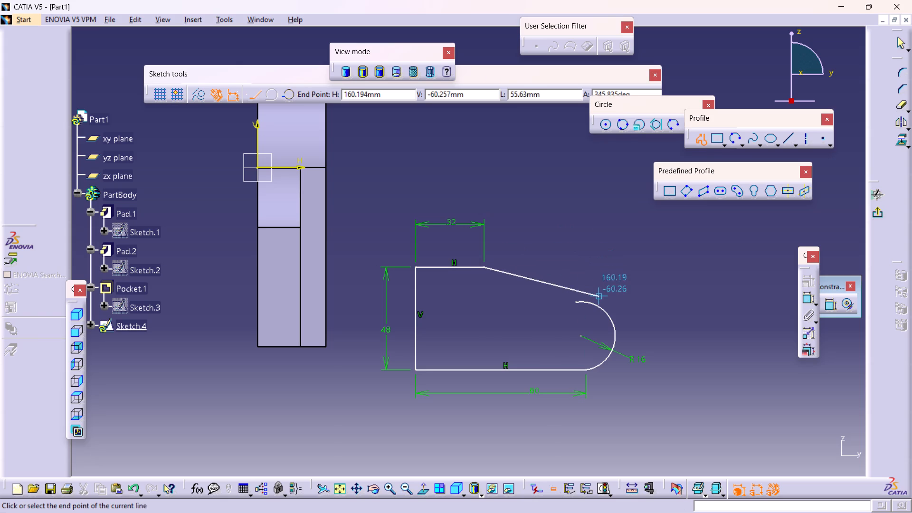
left_click(589, 301)
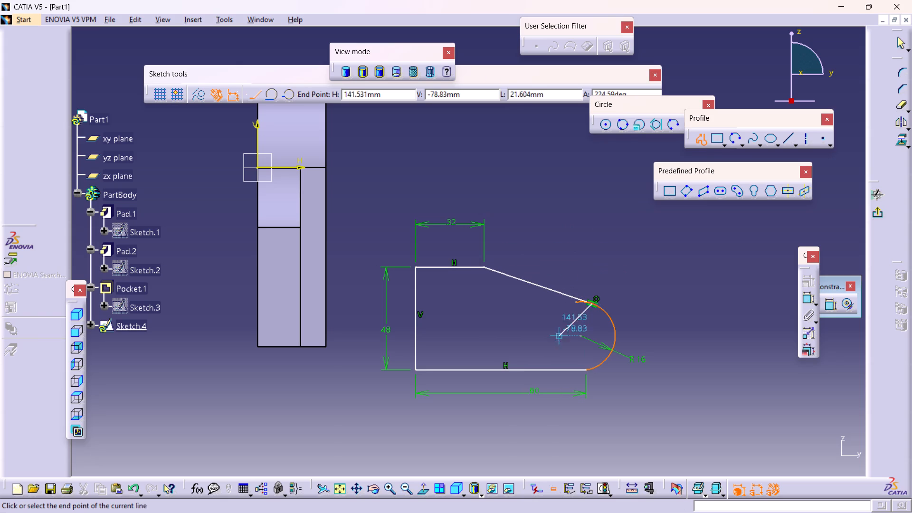
key("Escape")
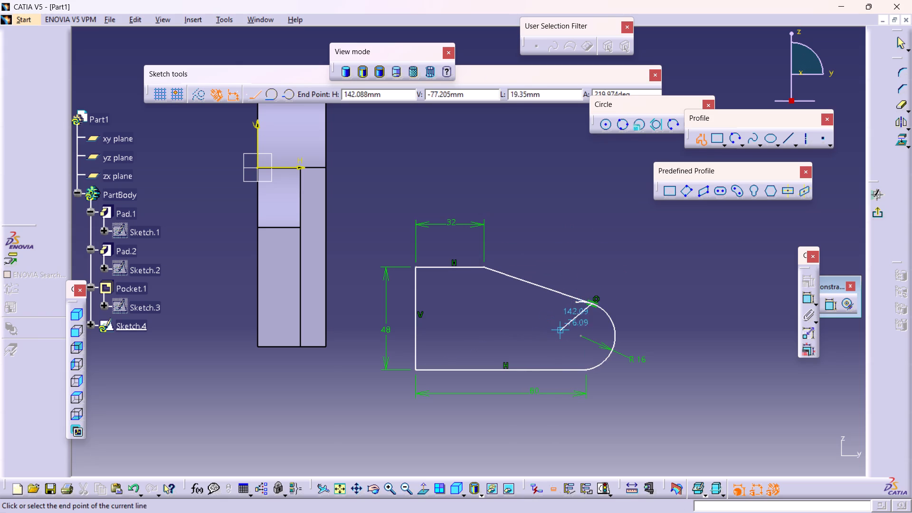
key("Escape")
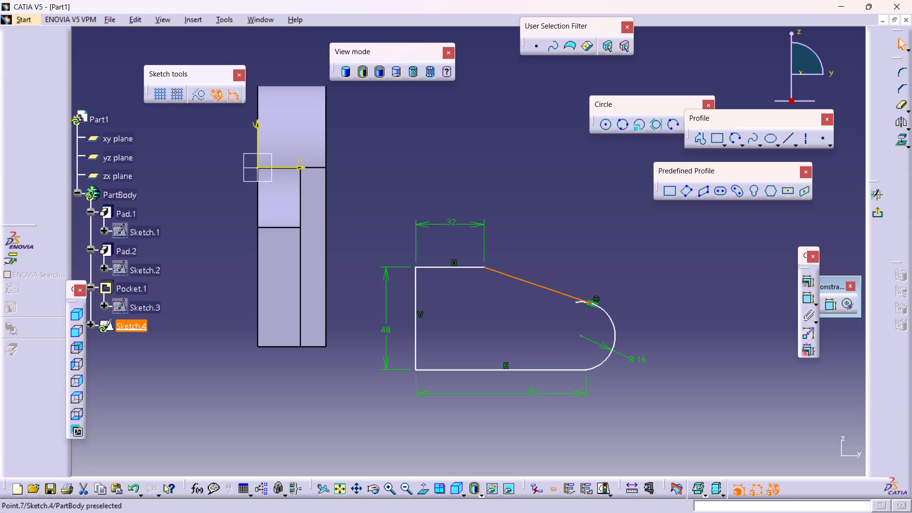
Remove the end arc's excess piece beyond the new sloped line with Quick Trim.
middle_click_drag(577, 332, 568, 315, "ctrl")
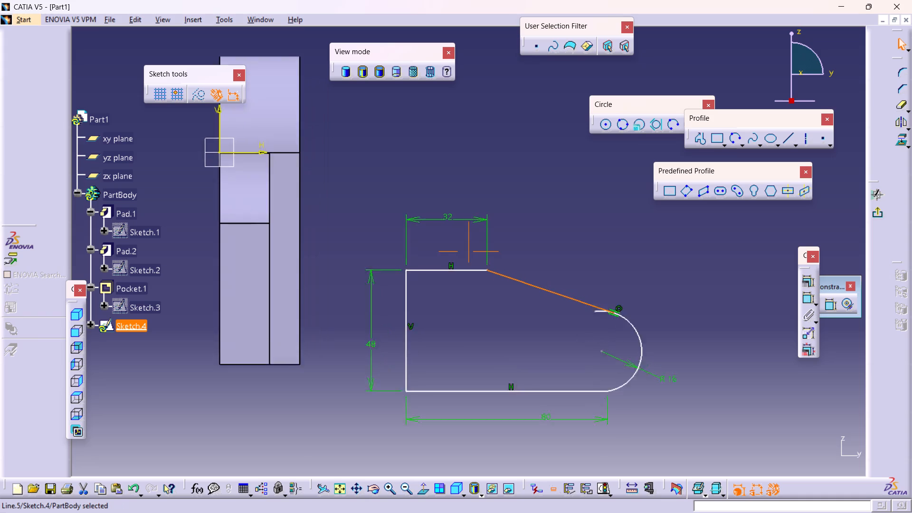
middle_click_drag(568, 315, 561, 305, "ctrl")
middle_click_drag(599, 341, 543, 305)
middle_click_drag(565, 322, 551, 301, "ctrl")
middle_click_drag(612, 313, 577, 293)
middle_click_drag(582, 304, 571, 288, "ctrl")
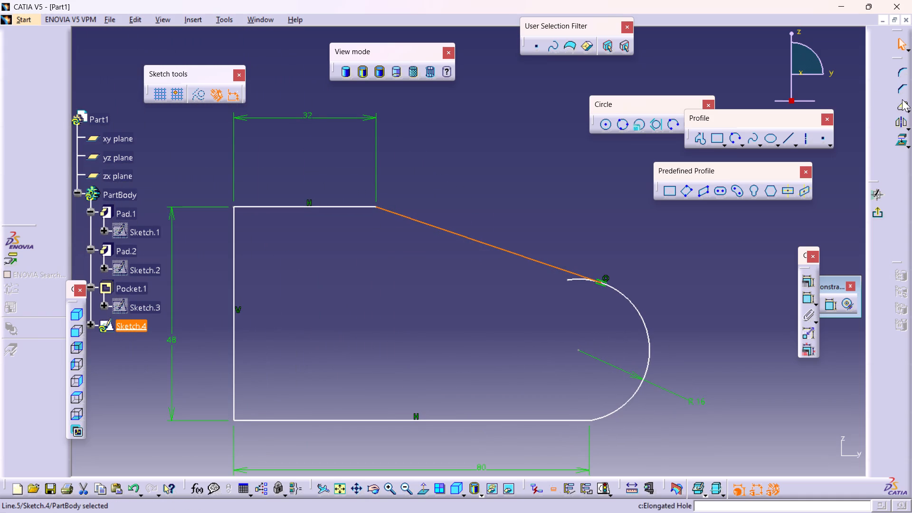
left_click(902, 99)
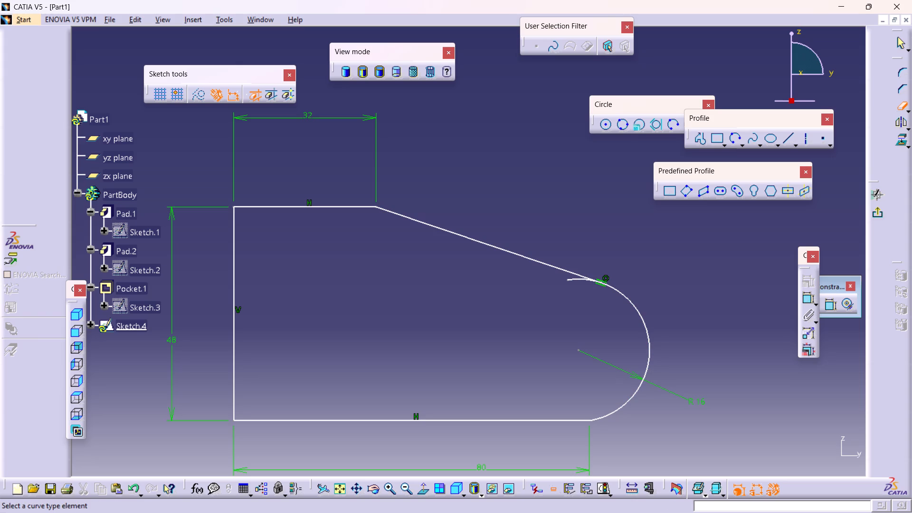
left_click(570, 279)
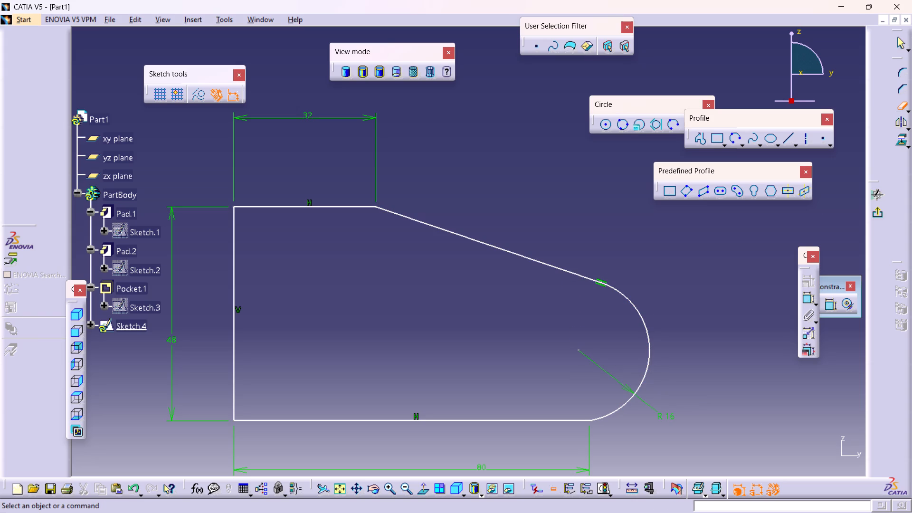
key("Escape")
key("Escape")
key("Escape")
key("Escape")
key("Escape")
key("Escape")
key("Escape")
key("Escape")
key("Escape")
key("Escape")
key("Escape")
key("Escape")
key("Escape")
key("Escape")
key("Escape")
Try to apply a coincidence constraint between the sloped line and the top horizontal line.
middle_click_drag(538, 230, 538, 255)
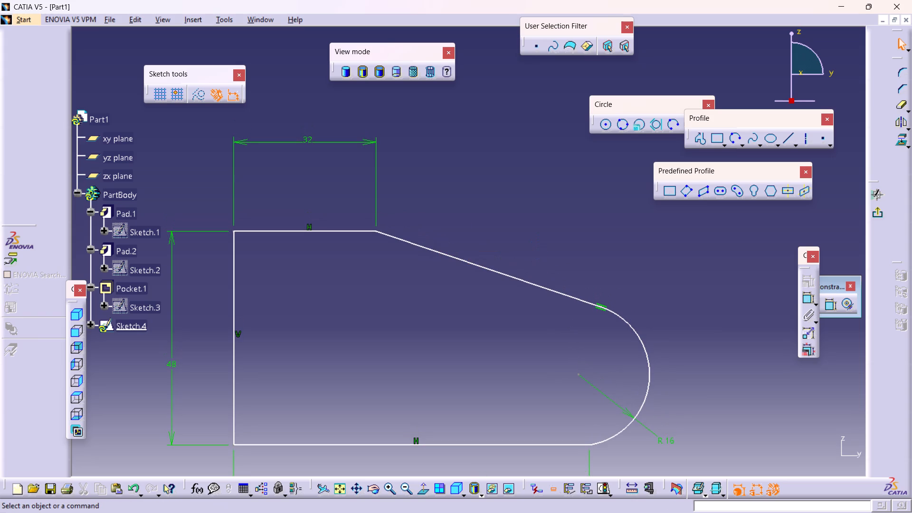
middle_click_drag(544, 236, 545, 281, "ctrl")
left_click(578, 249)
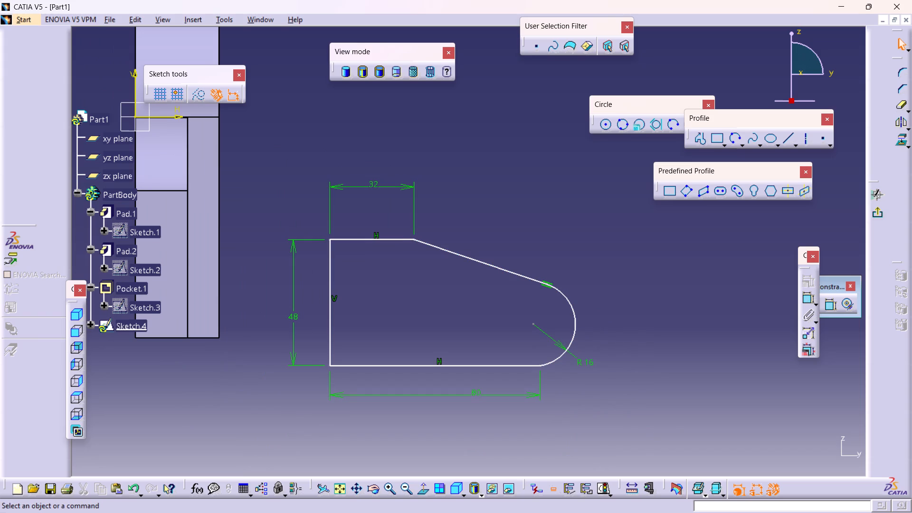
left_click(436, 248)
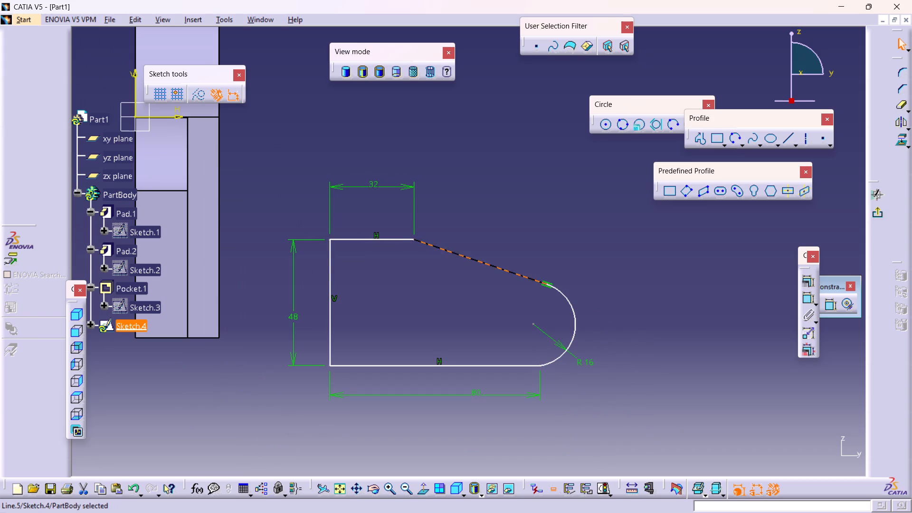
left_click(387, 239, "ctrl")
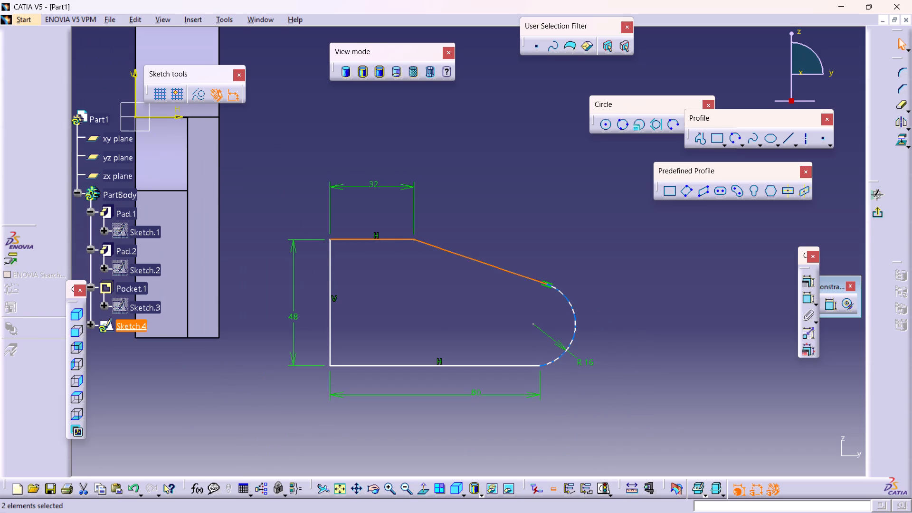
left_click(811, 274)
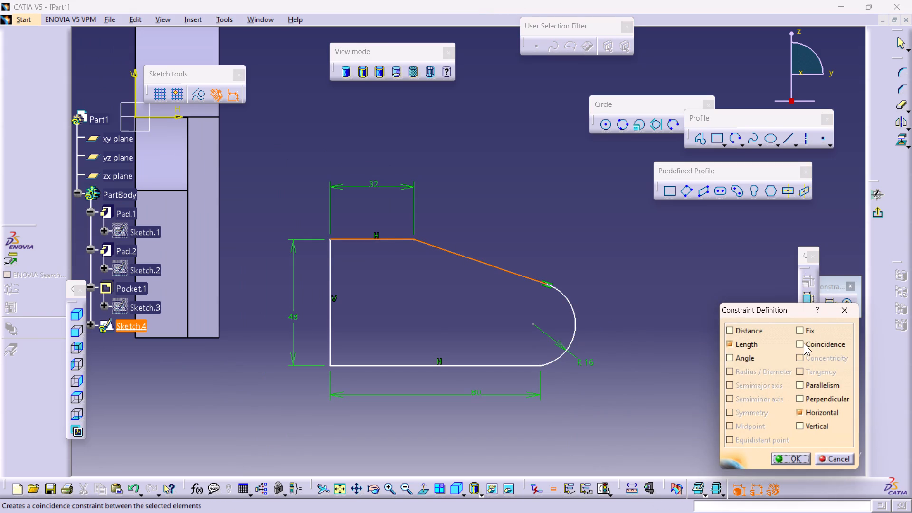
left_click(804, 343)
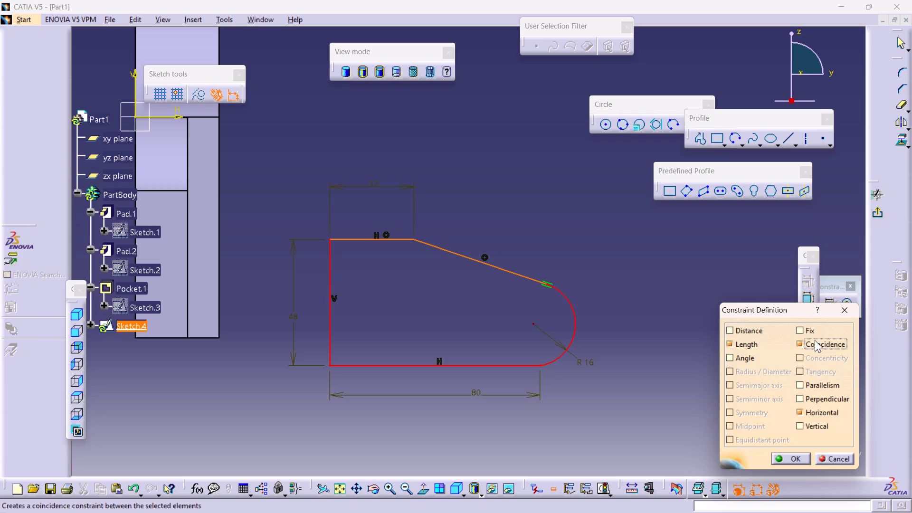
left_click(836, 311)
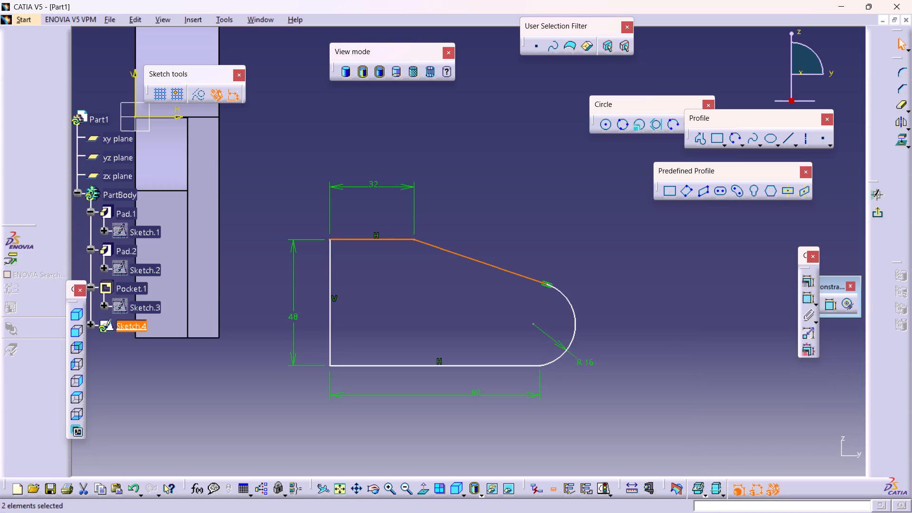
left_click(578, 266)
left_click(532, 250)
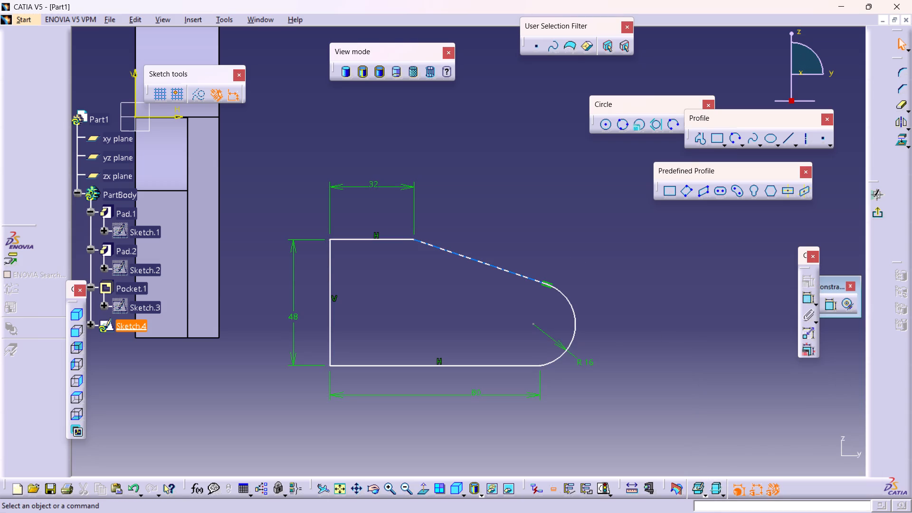
Check the constraint definition between the end arc and the sloped line.
left_click(524, 277)
left_click(562, 294)
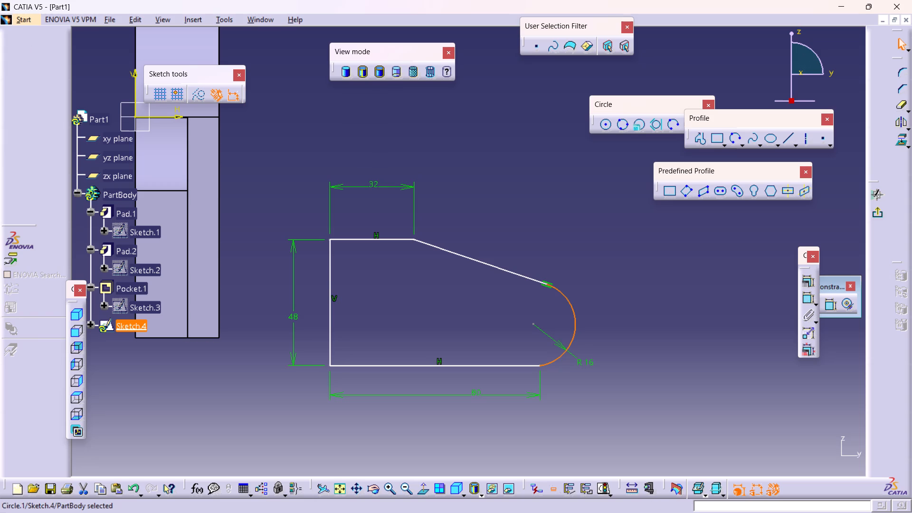
left_click(450, 254, "ctrl")
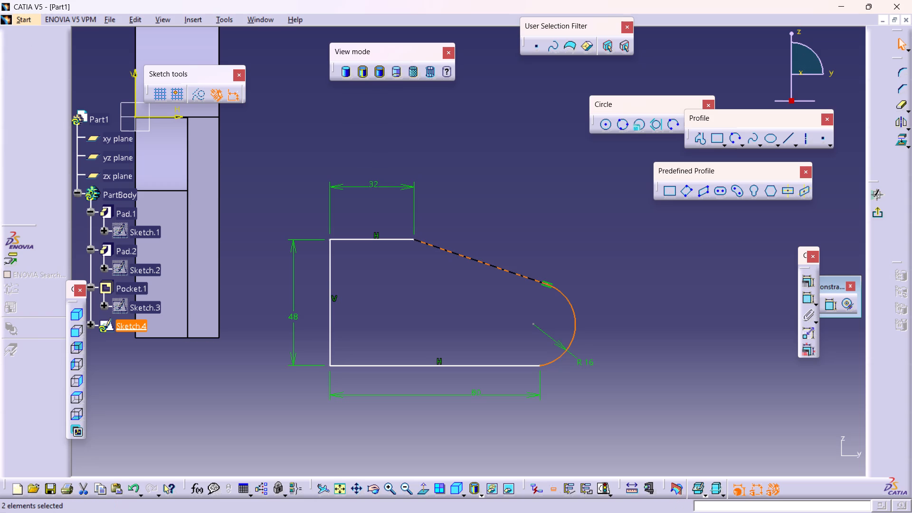
left_click(803, 280)
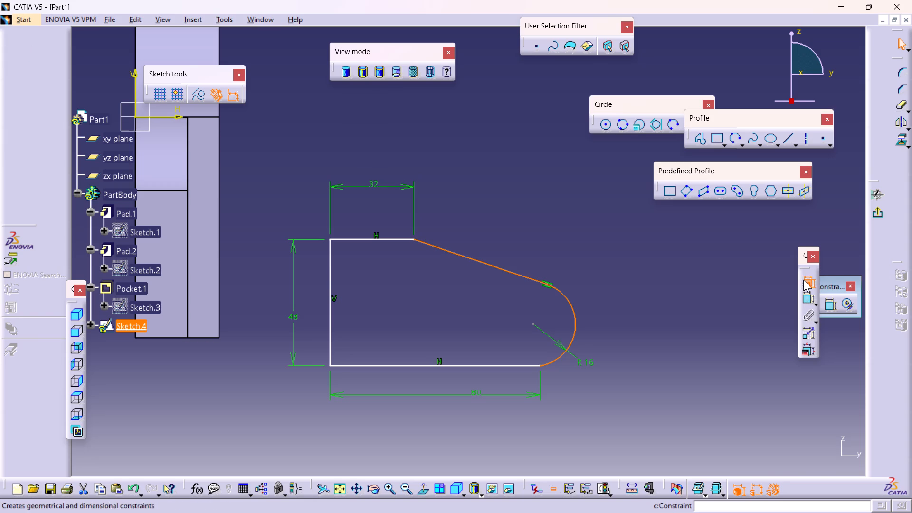
left_click(799, 458)
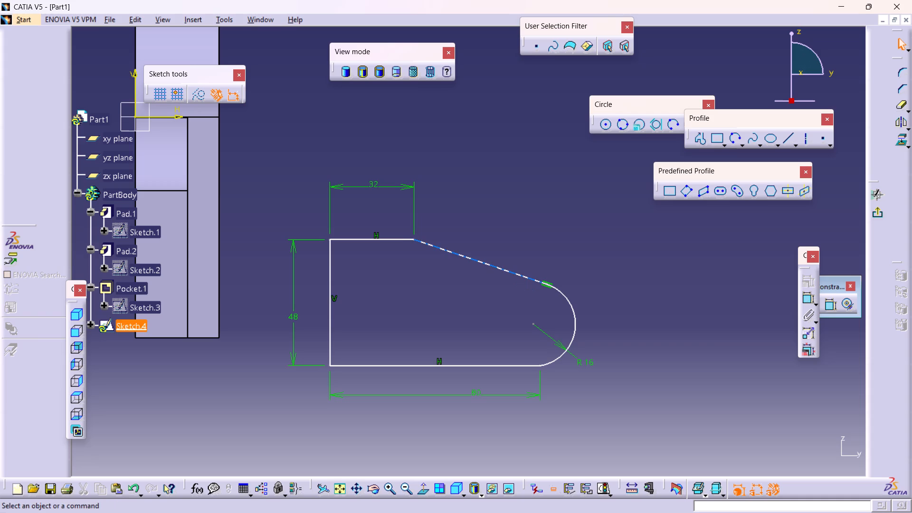
Examine up close the corner where the top horizontal line meets the sloped line.
middle_click_drag(440, 249, 412, 195, "ctrl")
middle_click_drag(384, 225, 371, 175, "ctrl")
scroll(373, 177, "up", 1, "ctrl")
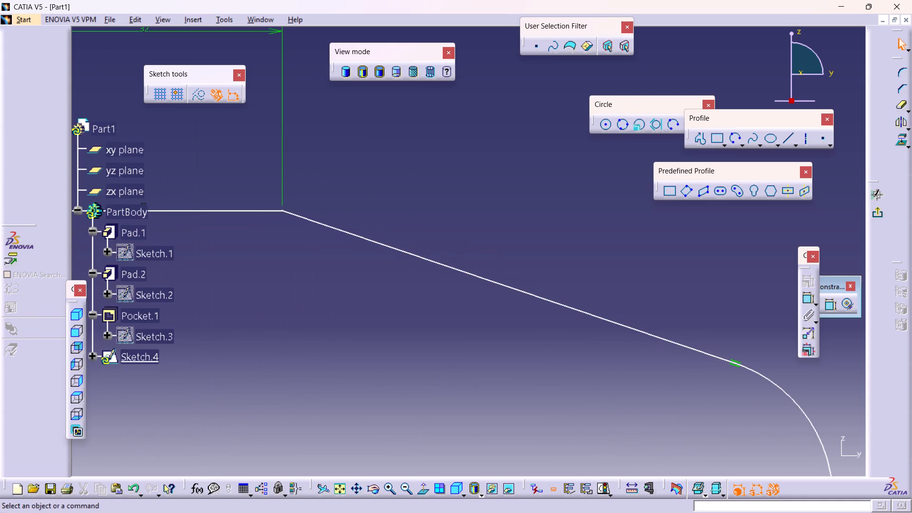
middle_click_drag(323, 216, 328, 191, "ctrl")
middle_click_drag(294, 211, 370, 216)
middle_click_drag(303, 208, 304, 153, "ctrl")
scroll(304, 191, "up", 1, "ctrl")
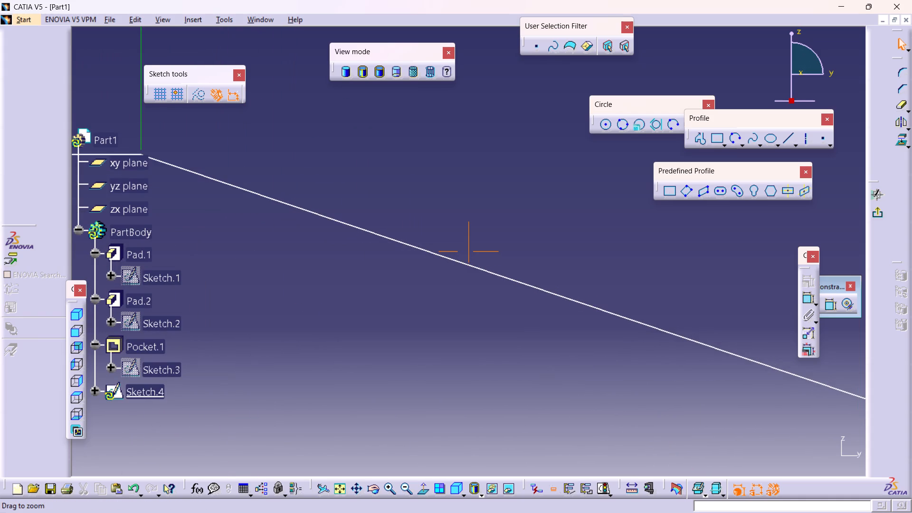
middle_click_drag(244, 168, 366, 206, "ctrl")
middle_click_drag(262, 182, 267, 120, "ctrl")
middle_click_drag(231, 176, 357, 202)
scroll(275, 197, "down", 1)
scroll(275, 197, "up", 1)
scroll(275, 197, "down", 2)
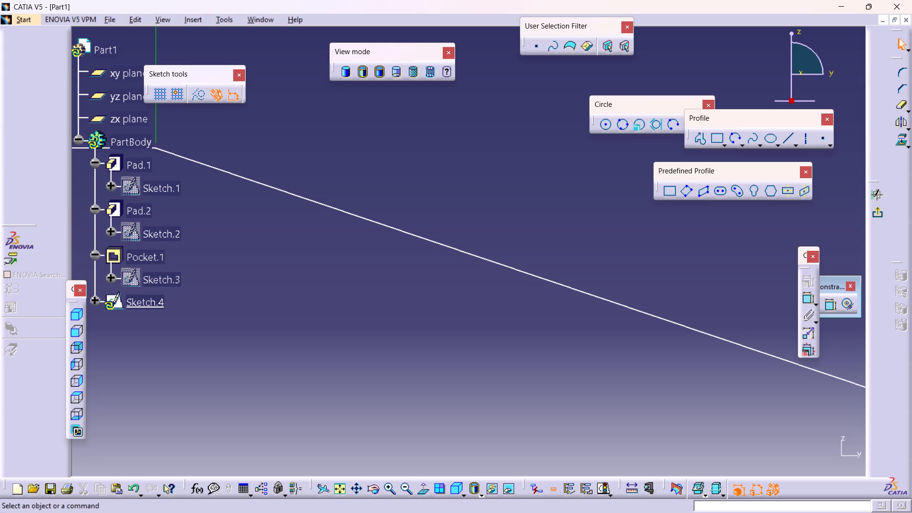
scroll(228, 194, "up", 2)
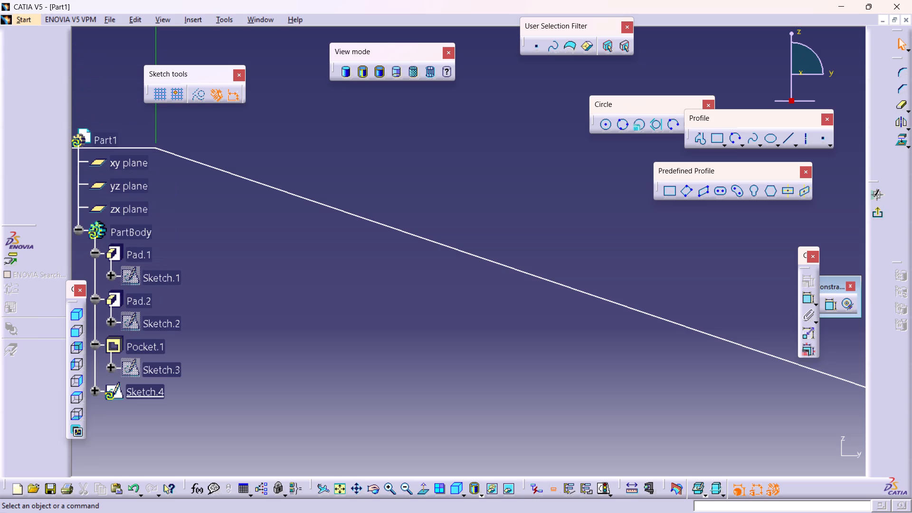
scroll(226, 201, "down", 2)
scroll(231, 198, "up", 1)
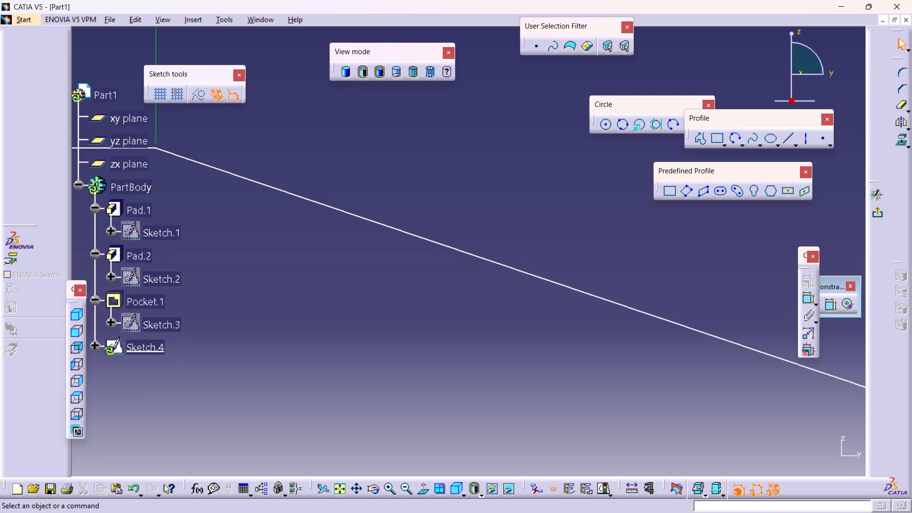
middle_click_drag(245, 184, 291, 258, "ctrl")
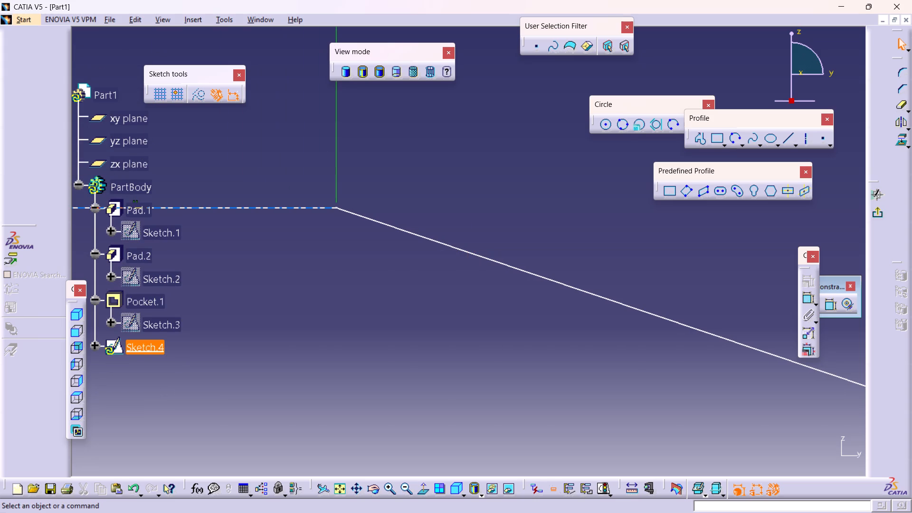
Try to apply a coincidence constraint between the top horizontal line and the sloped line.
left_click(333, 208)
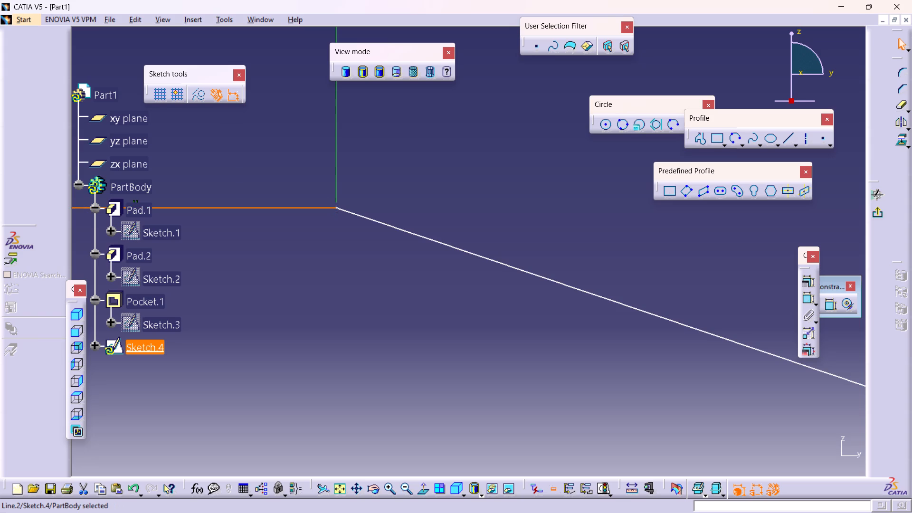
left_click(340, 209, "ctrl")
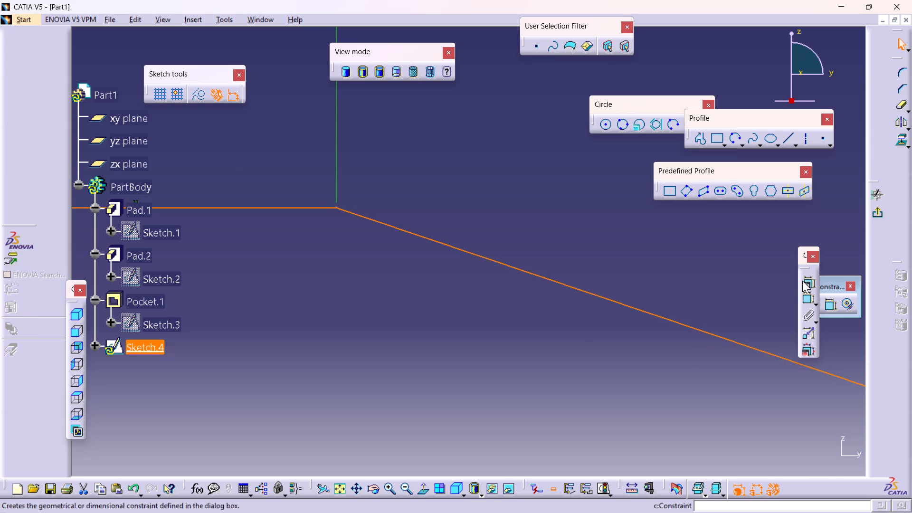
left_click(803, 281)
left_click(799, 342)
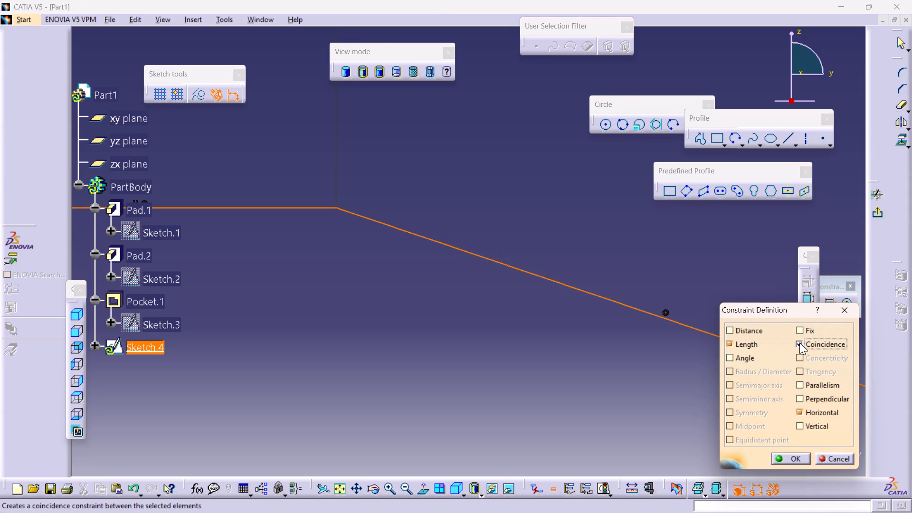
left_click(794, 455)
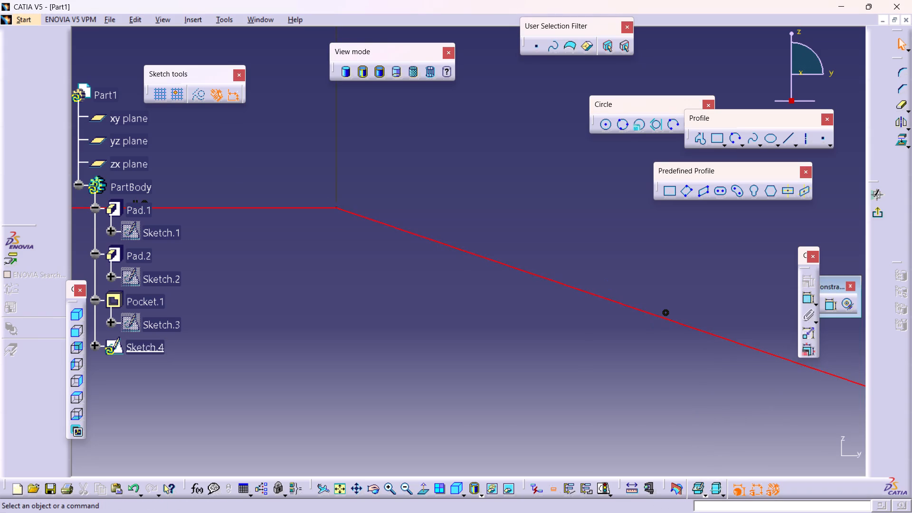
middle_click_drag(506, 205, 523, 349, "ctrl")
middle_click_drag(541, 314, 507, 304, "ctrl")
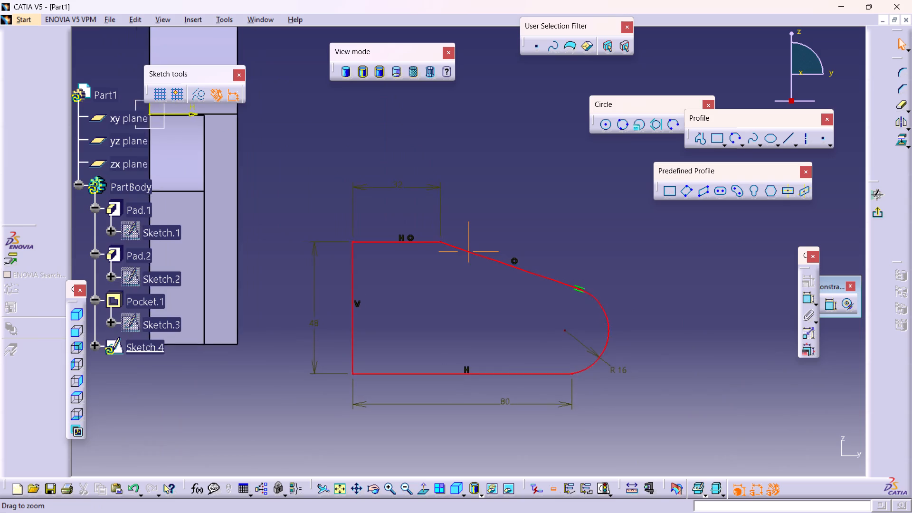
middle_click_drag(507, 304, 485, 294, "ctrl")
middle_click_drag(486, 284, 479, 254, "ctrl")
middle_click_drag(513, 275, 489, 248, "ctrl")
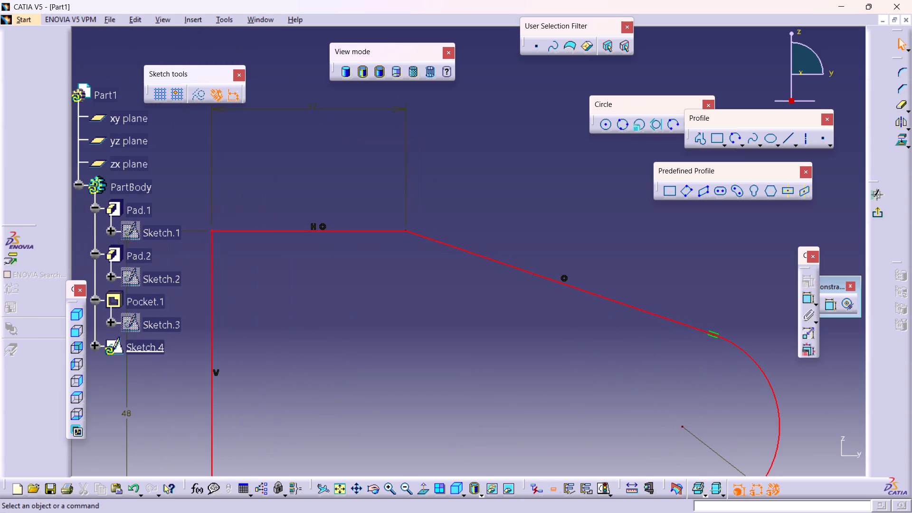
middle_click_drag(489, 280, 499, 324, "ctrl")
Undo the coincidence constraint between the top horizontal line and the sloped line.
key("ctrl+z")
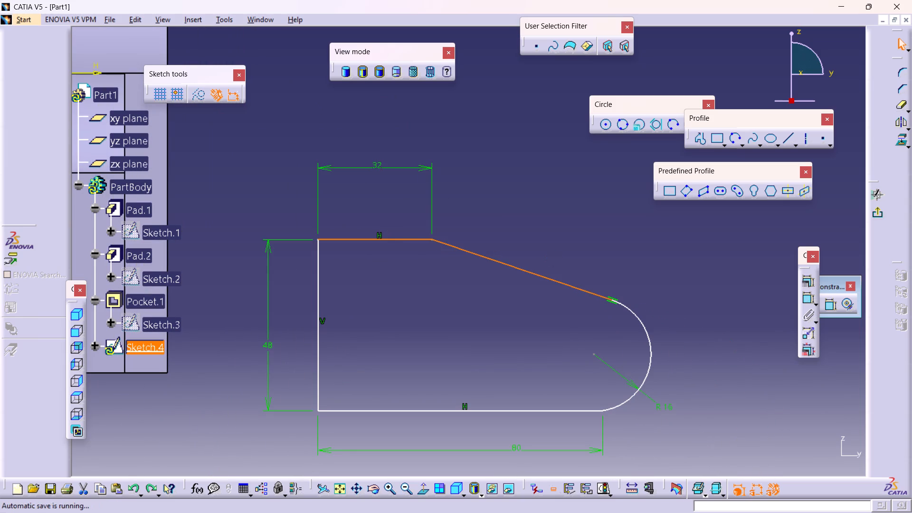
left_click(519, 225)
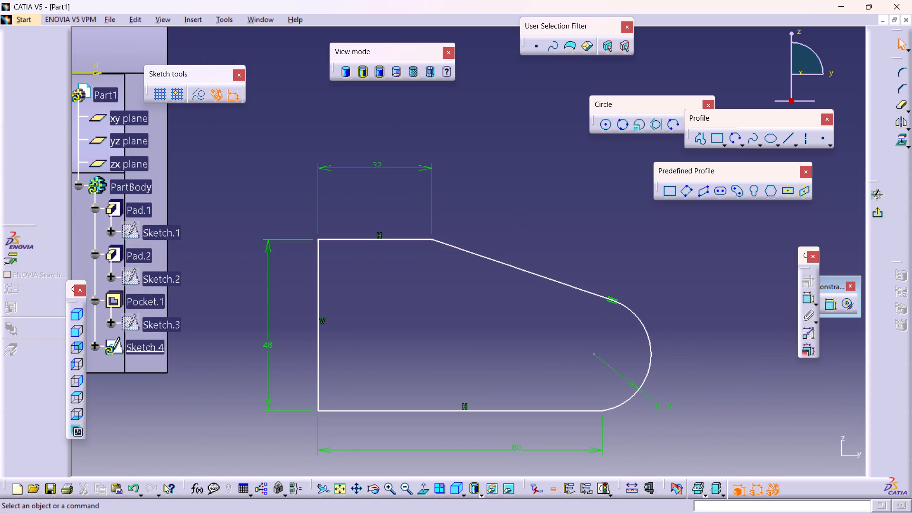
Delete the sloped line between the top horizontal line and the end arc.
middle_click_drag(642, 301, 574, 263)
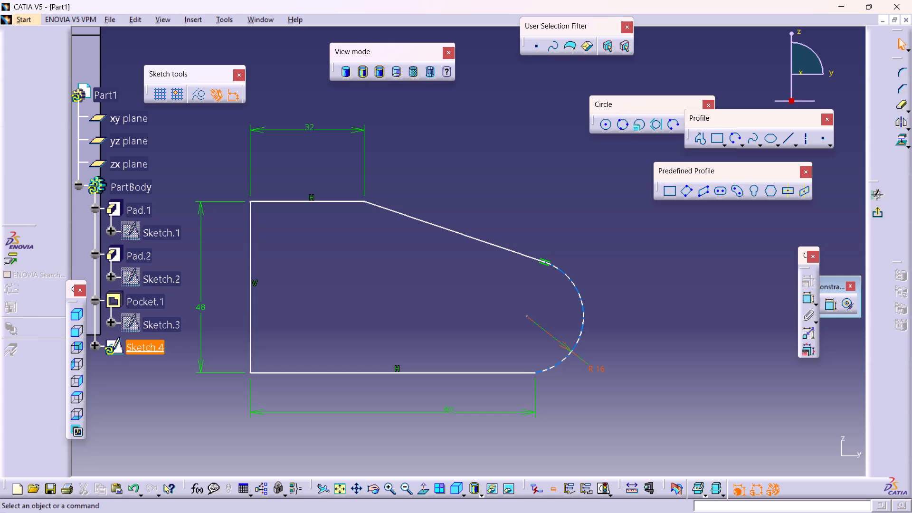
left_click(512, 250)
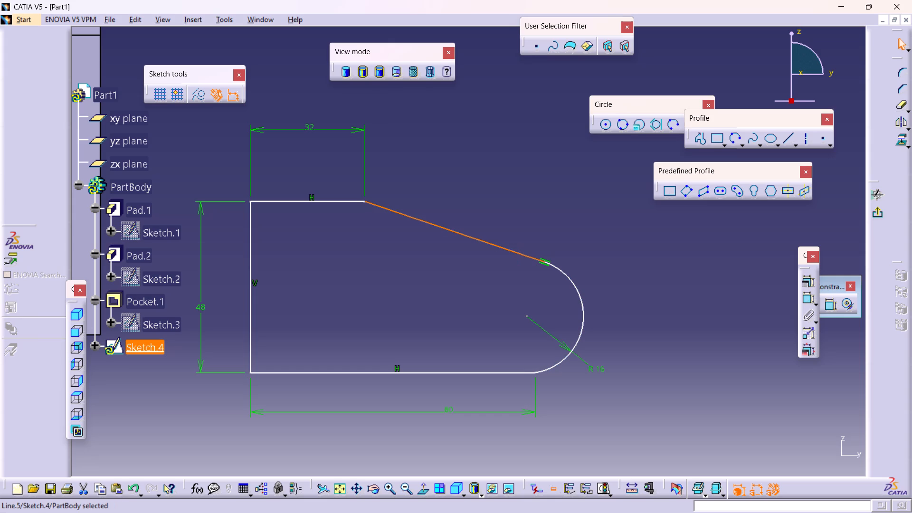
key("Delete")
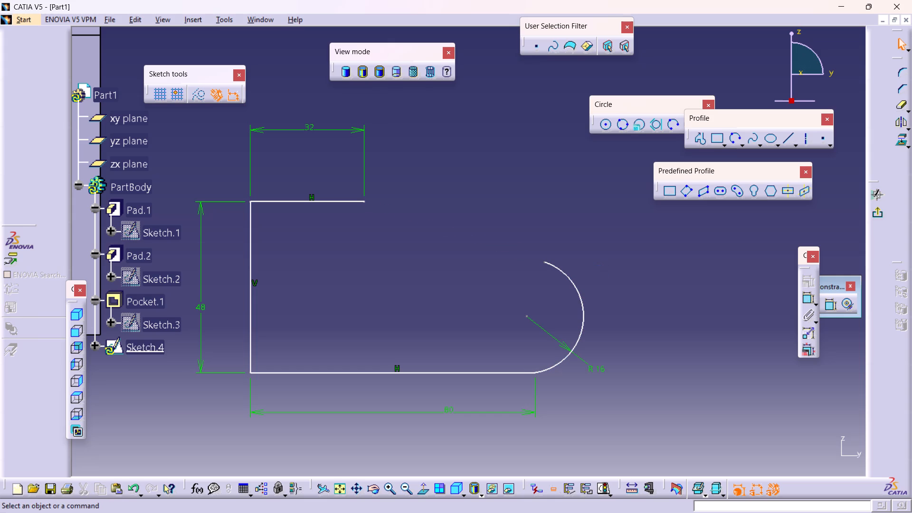
Undo the sloped line's deletion and the earlier Quick Trim of the end arc's excess piece.
key("ctrl+z")
key("ctrl+z")
key("ctrl+z")
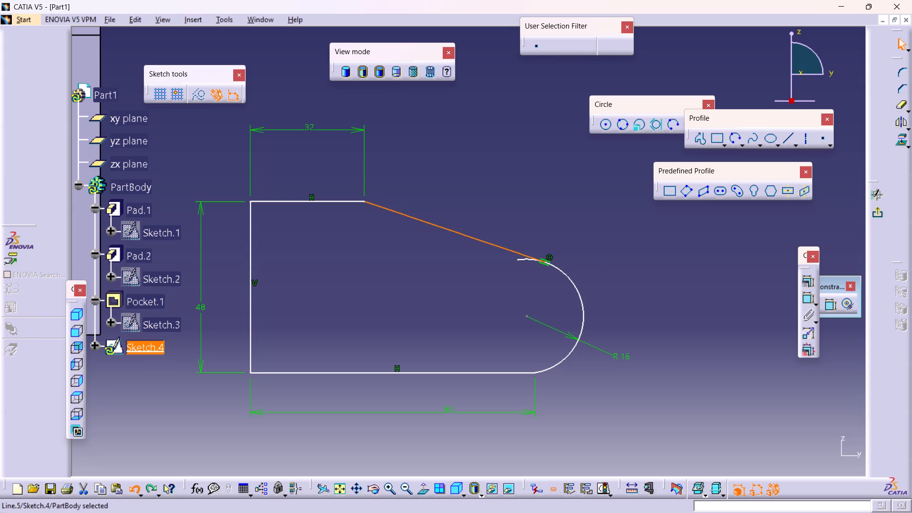
key("Escape")
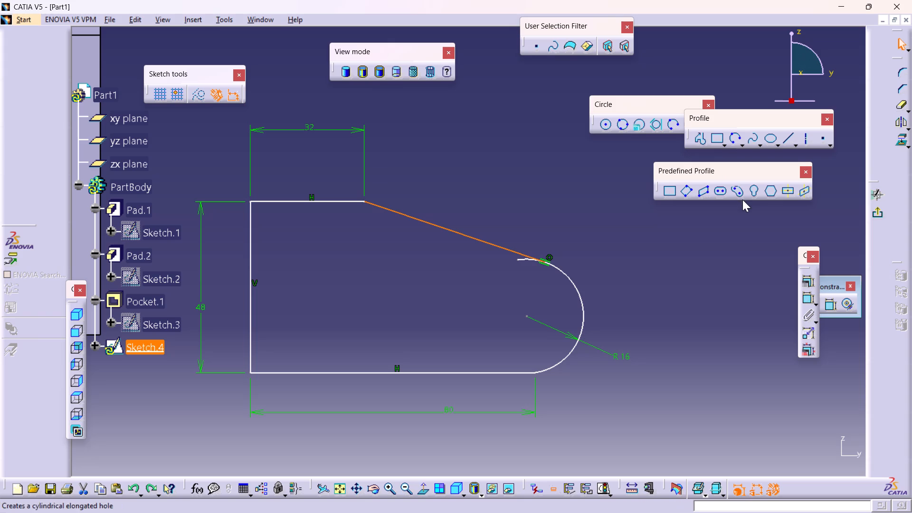
Examine up close the corner where the sloped line meets the top horizontal line.
left_click(513, 250)
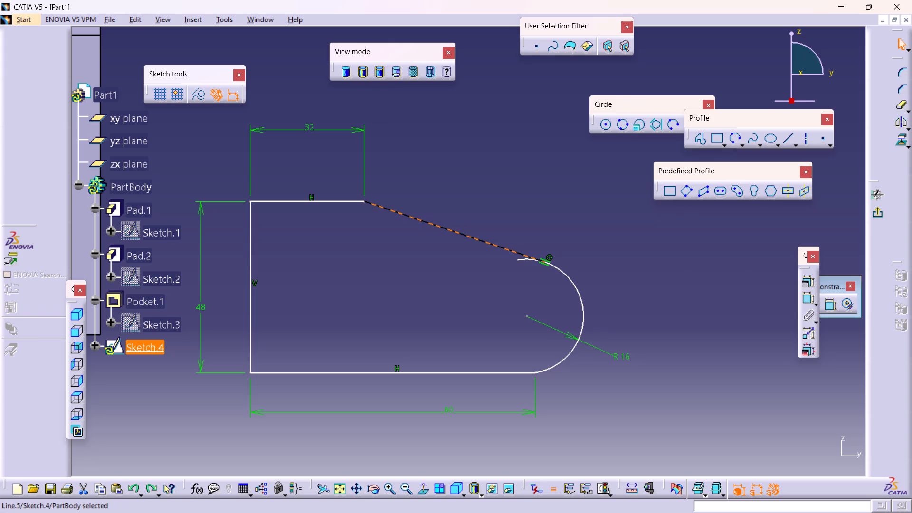
middle_click_drag(376, 218, 355, 157, "ctrl")
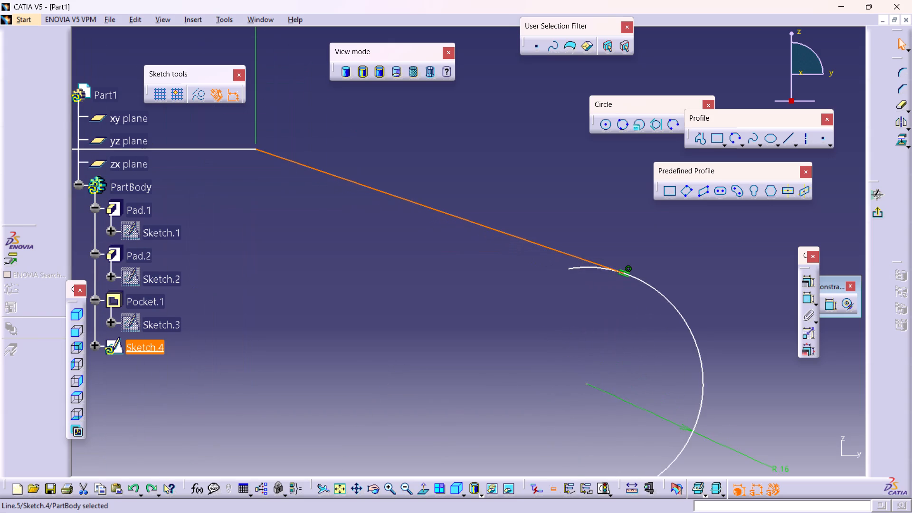
middle_click_drag(313, 190, 377, 261, "ctrl")
middle_click_drag(370, 236, 354, 167, "ctrl")
scroll(360, 189, "up", 1, "ctrl")
middle_click_drag(317, 190, 379, 275)
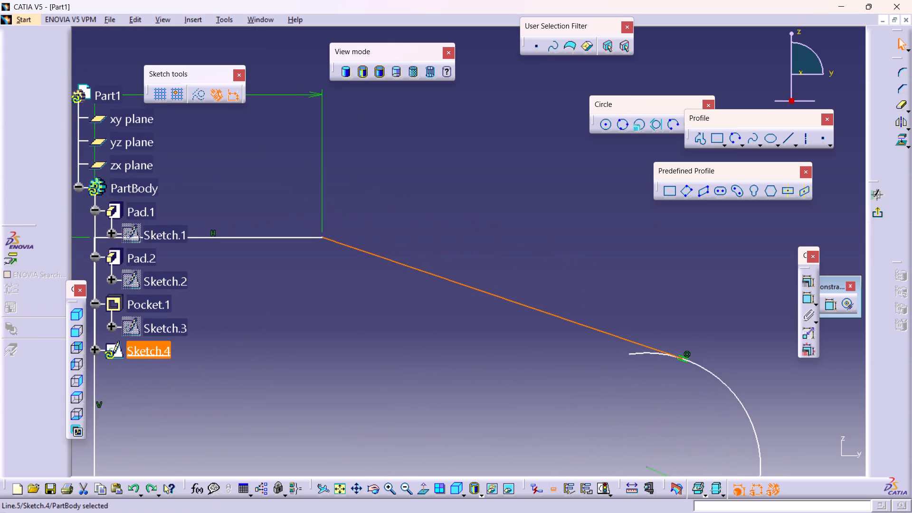
middle_click_drag(348, 268, 337, 221, "ctrl")
middle_click_drag(271, 234, 370, 246)
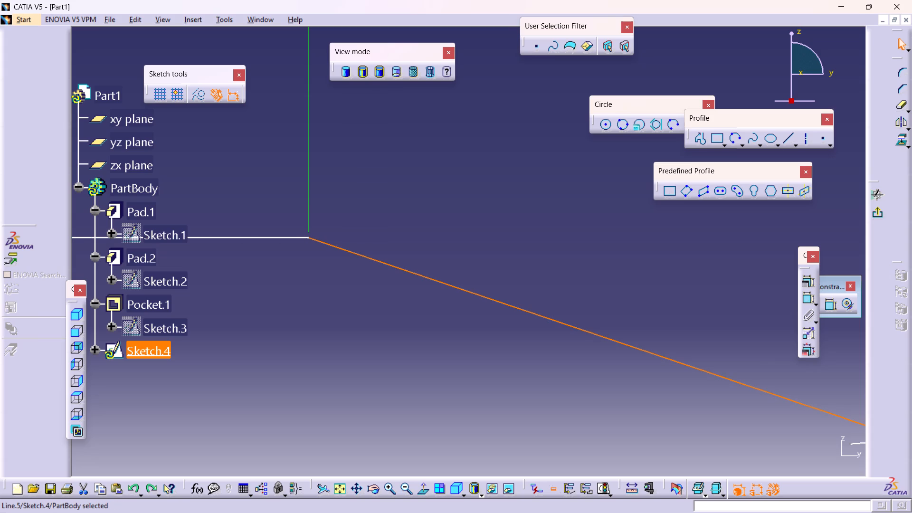
key("Escape")
Delete the sloped line joining the top horizontal line to the end arc.
middle_click_drag(417, 207, 438, 287, "ctrl")
middle_click_drag(541, 296, 446, 288)
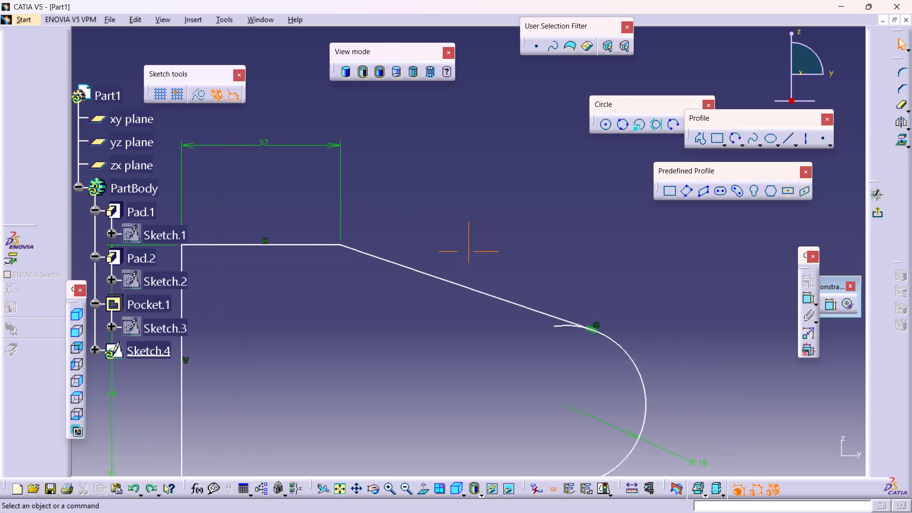
middle_click_drag(446, 288, 414, 273)
left_click(418, 268)
key("Delete")
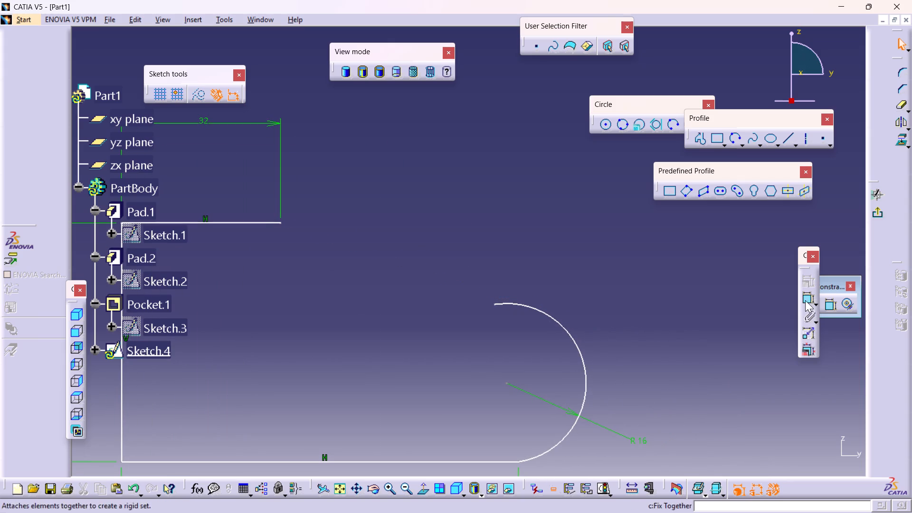
Draw a sloped line about 49 mm long with Profile, from near the top line's free end to just above the end arc.
left_click(702, 138)
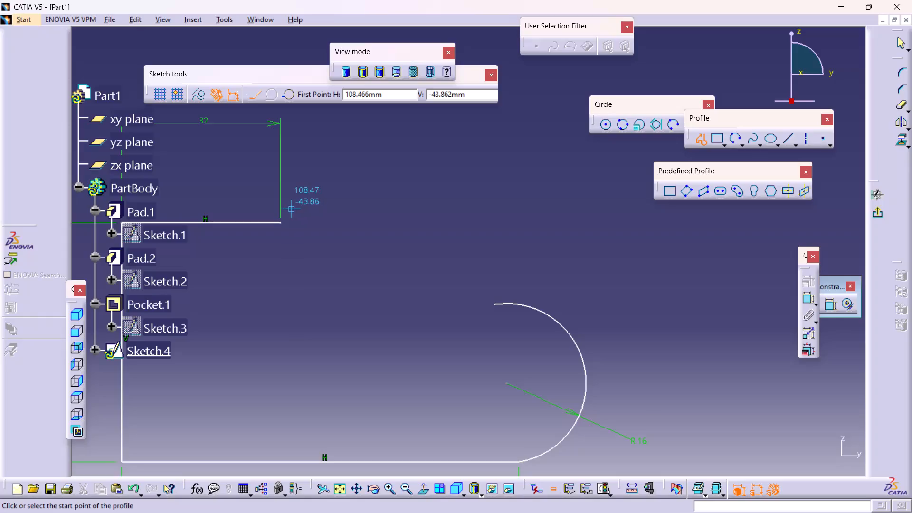
left_click(289, 208)
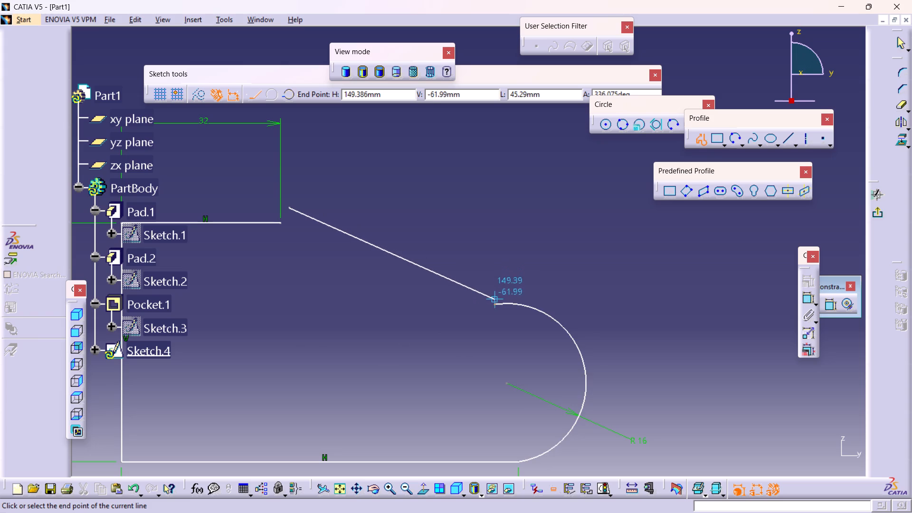
left_click(520, 290)
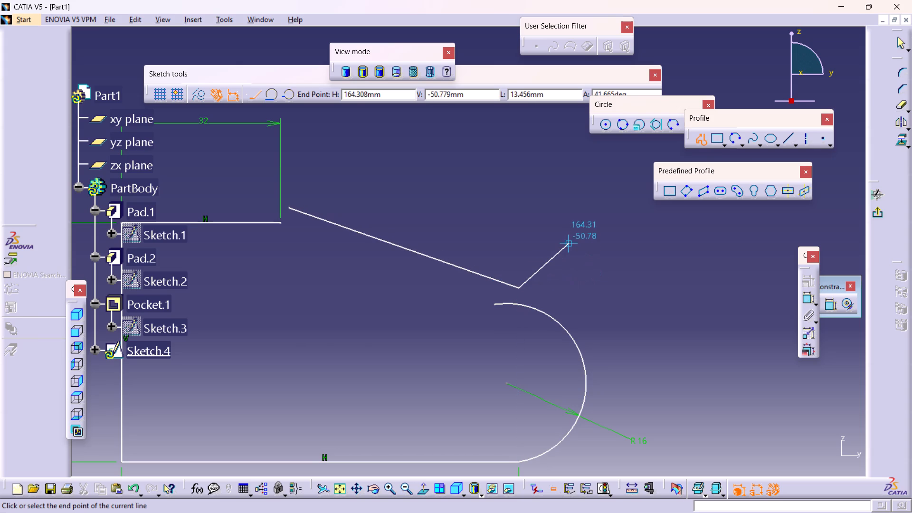
key("Escape")
key("Escape")
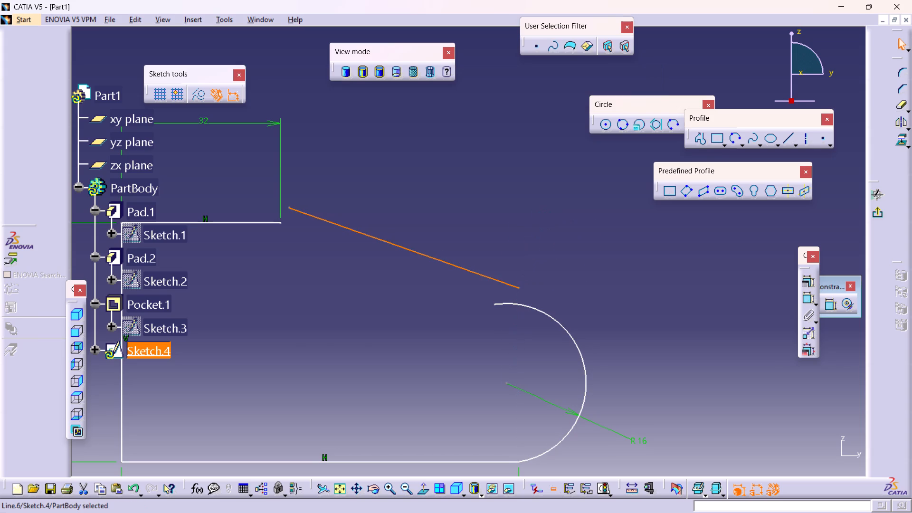
middle_click_drag(469, 216, 469, 223)
left_click(469, 223)
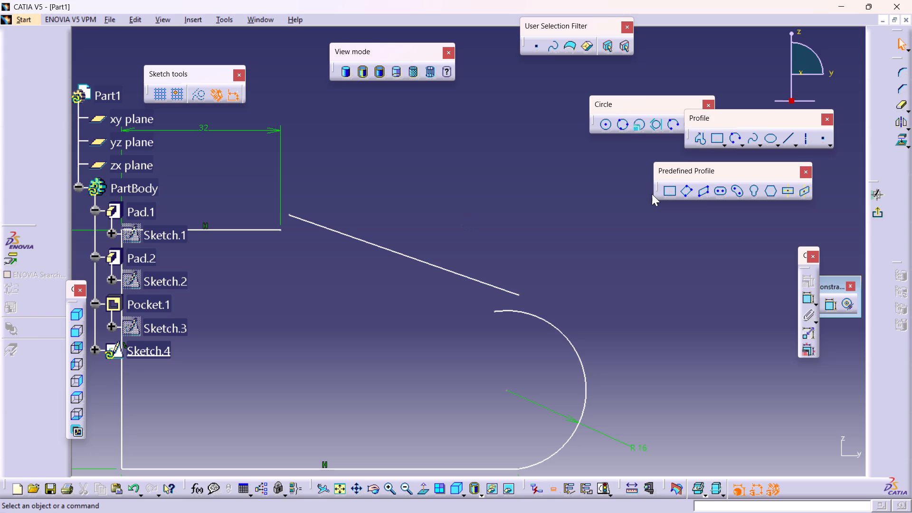
Constrain the new sloped line's start point coincident with the free endpoint of the top horizontal line.
double_click(808, 294)
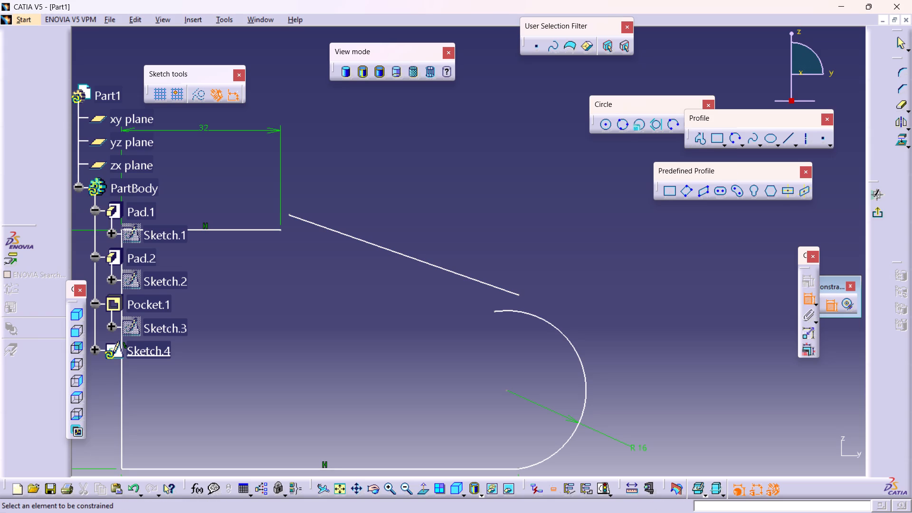
left_click(279, 230)
left_click(289, 214)
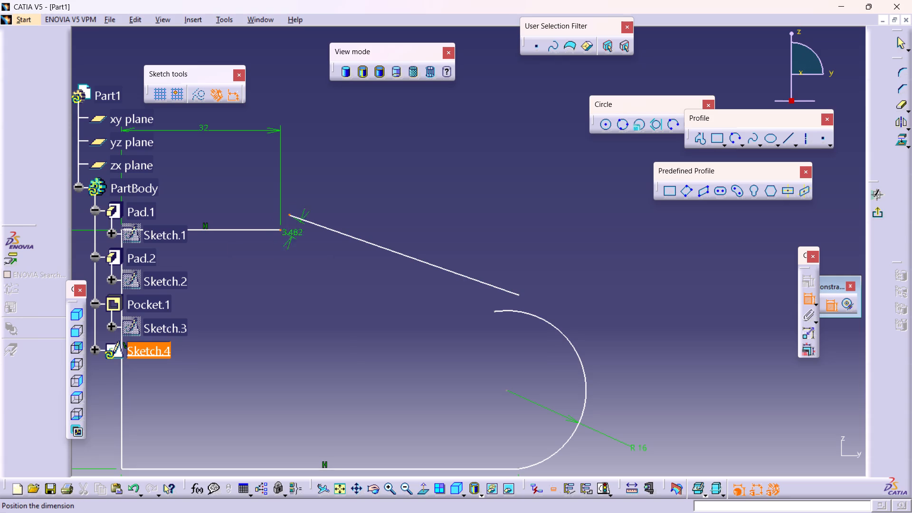
right_click(298, 244)
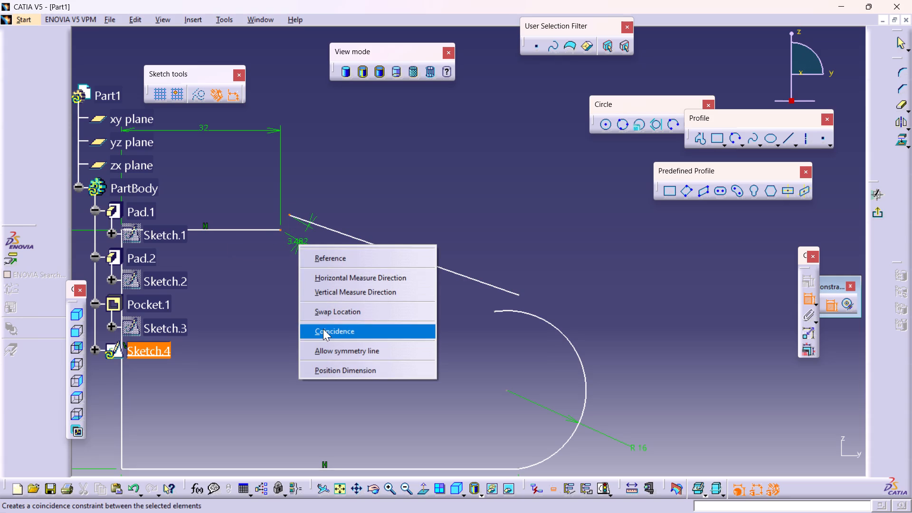
left_click(323, 329)
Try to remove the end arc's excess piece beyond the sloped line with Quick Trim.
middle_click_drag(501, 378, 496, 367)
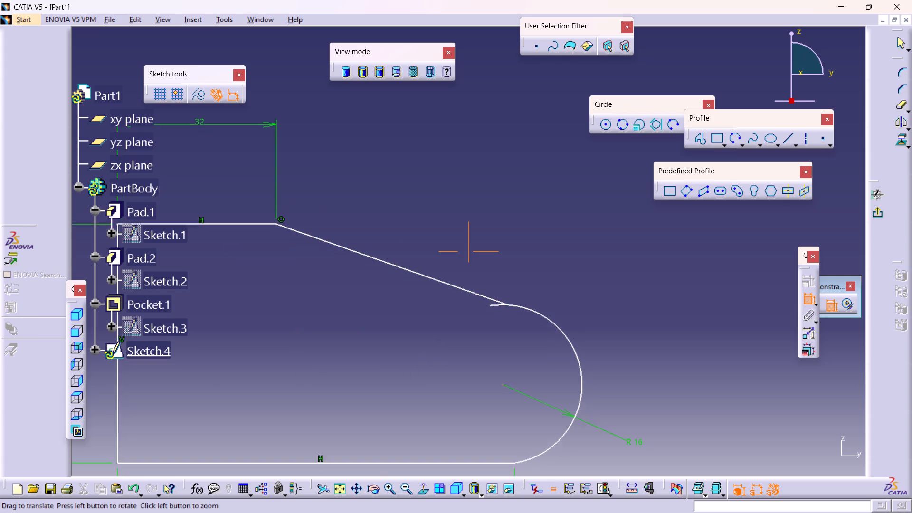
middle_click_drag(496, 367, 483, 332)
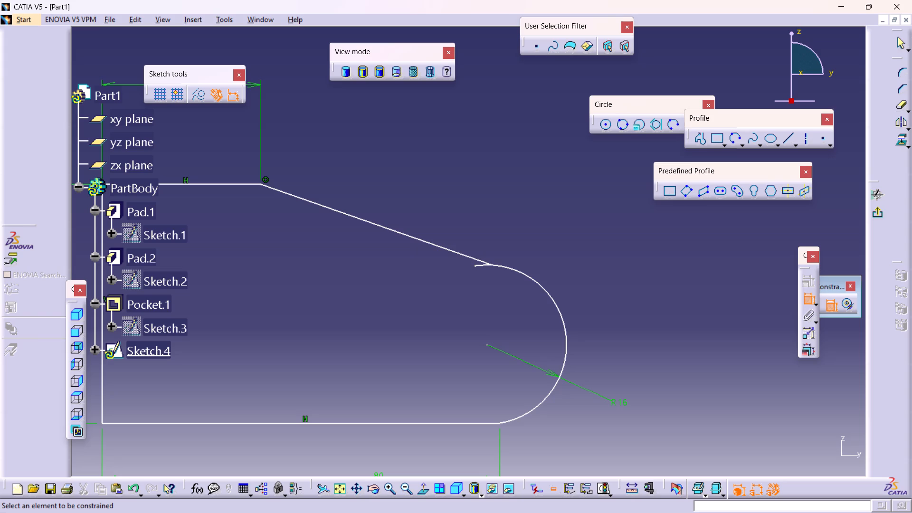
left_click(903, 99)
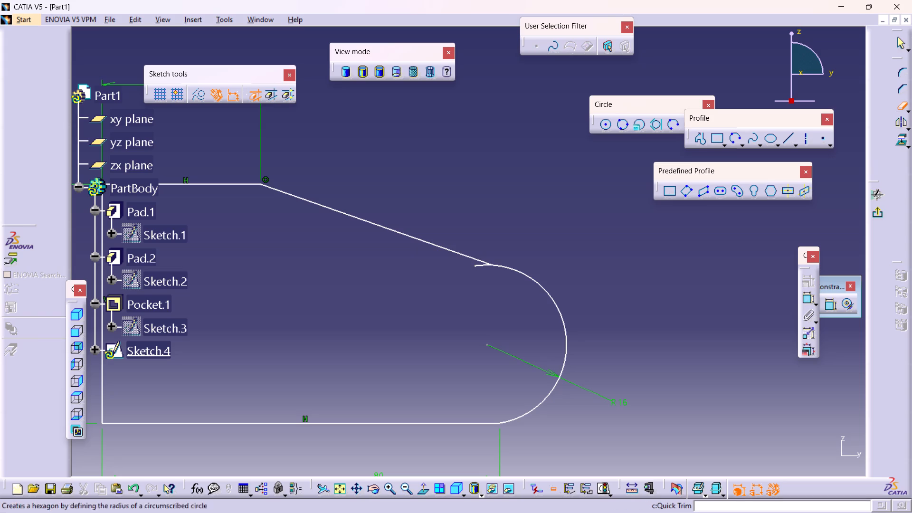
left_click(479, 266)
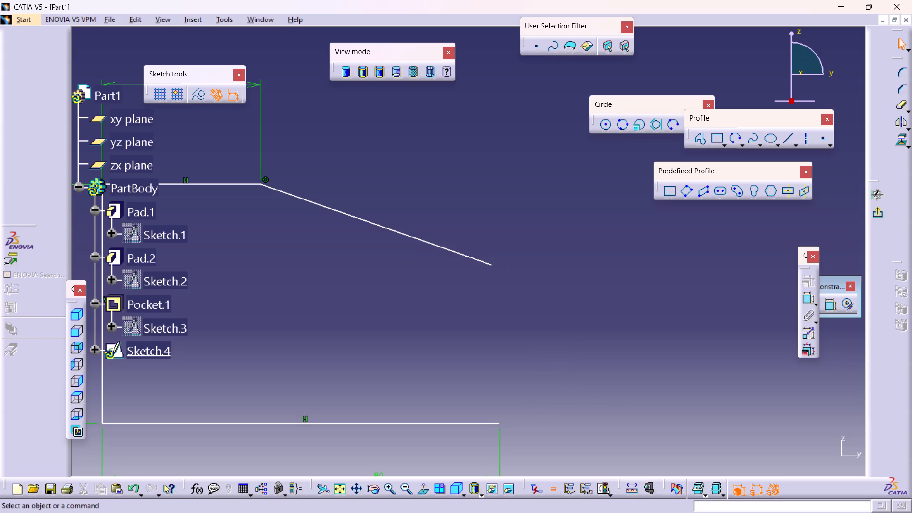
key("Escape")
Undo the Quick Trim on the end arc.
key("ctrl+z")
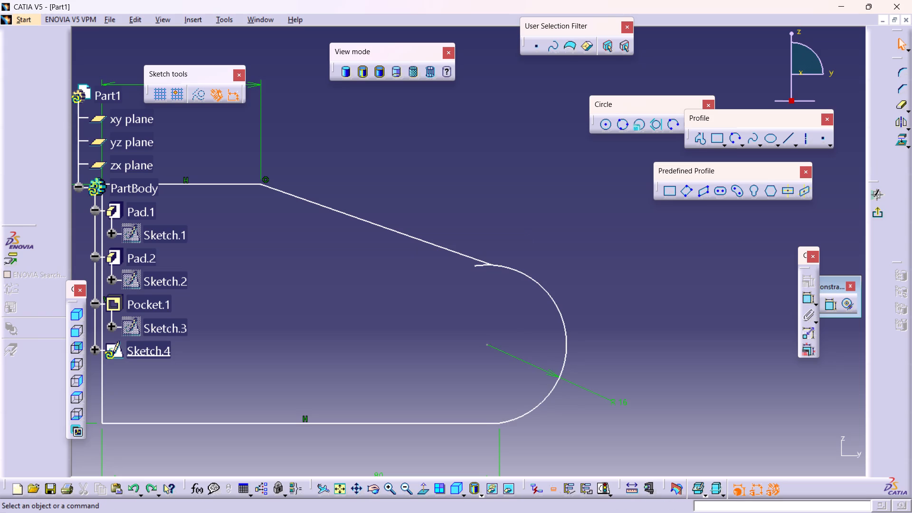
Constrain the sloped line tangent to the R16 end arc.
left_click(806, 297)
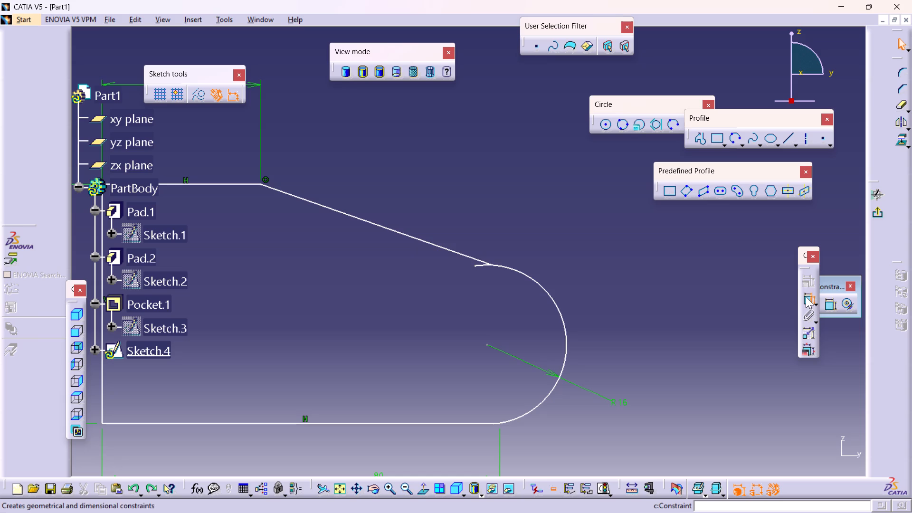
left_click(806, 296)
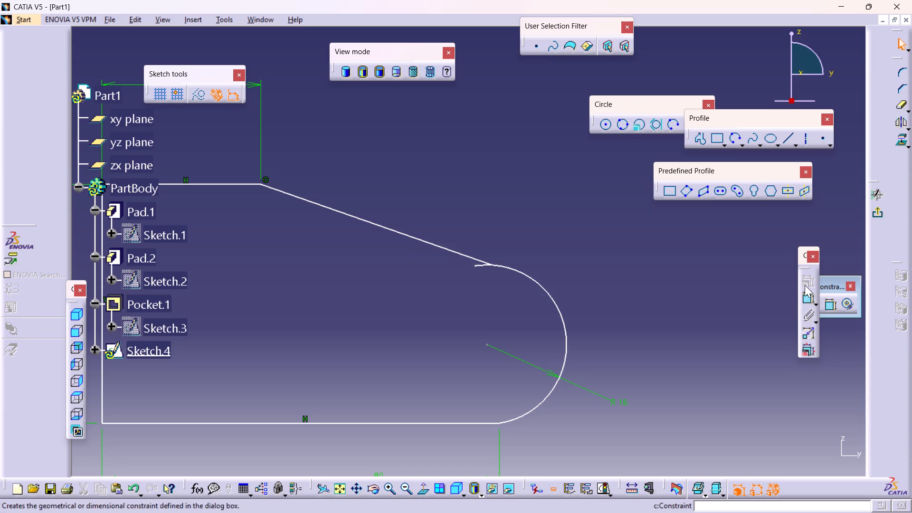
left_click(806, 298)
left_click(806, 298)
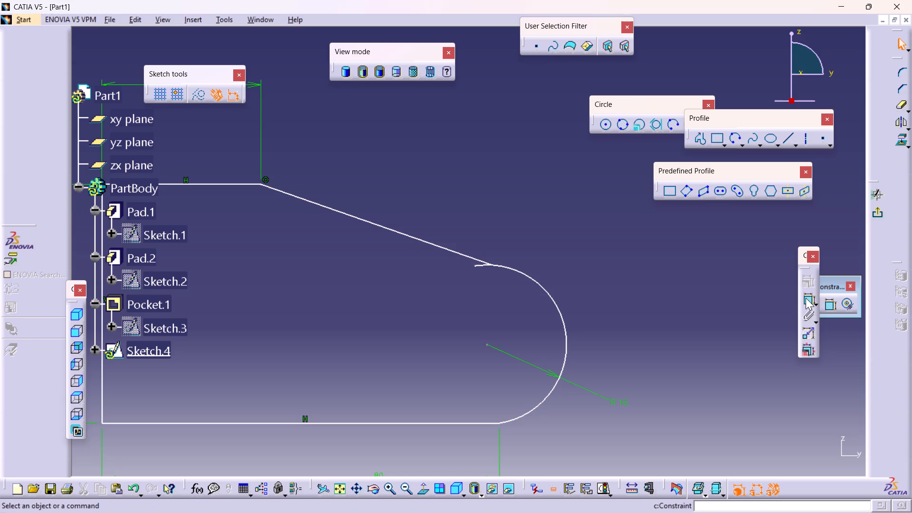
double_click(806, 298)
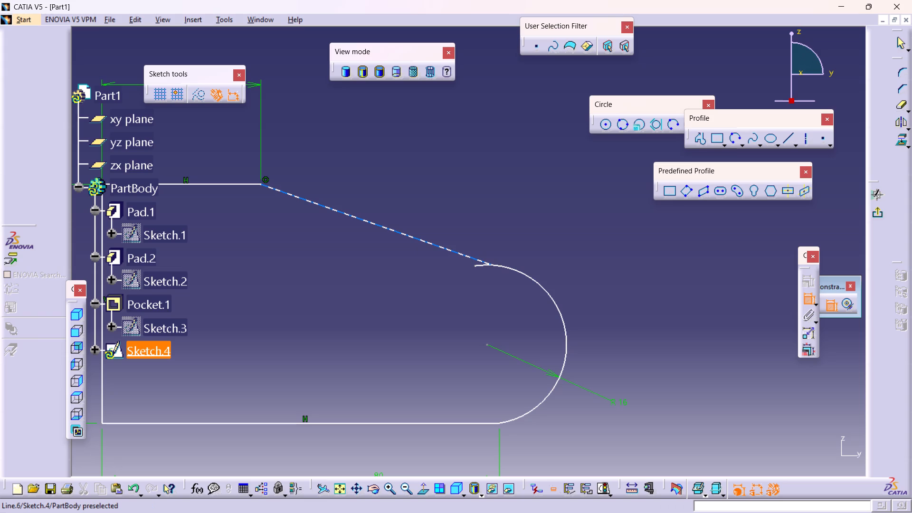
left_click(488, 263)
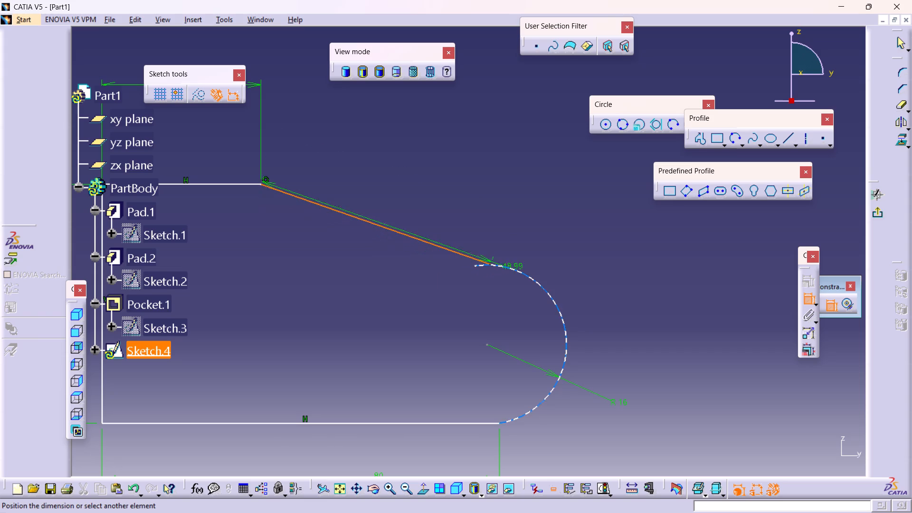
left_click(527, 274)
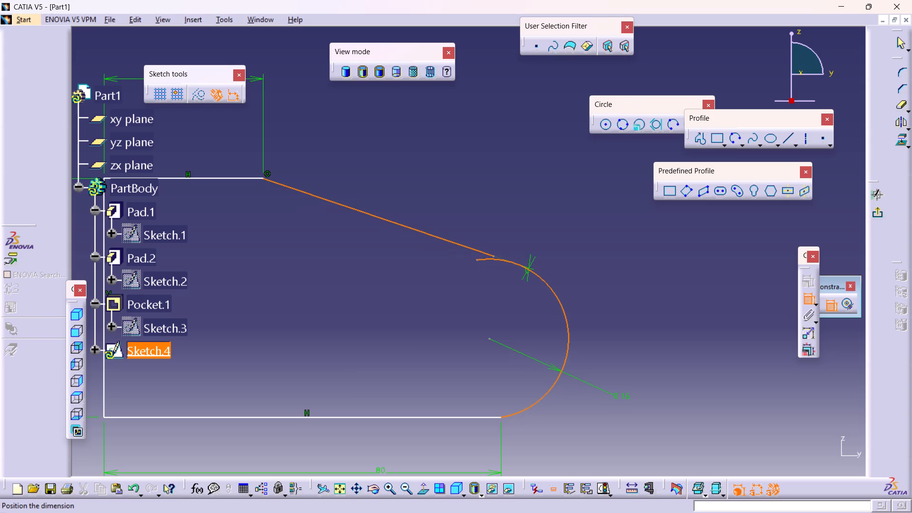
right_click(537, 270)
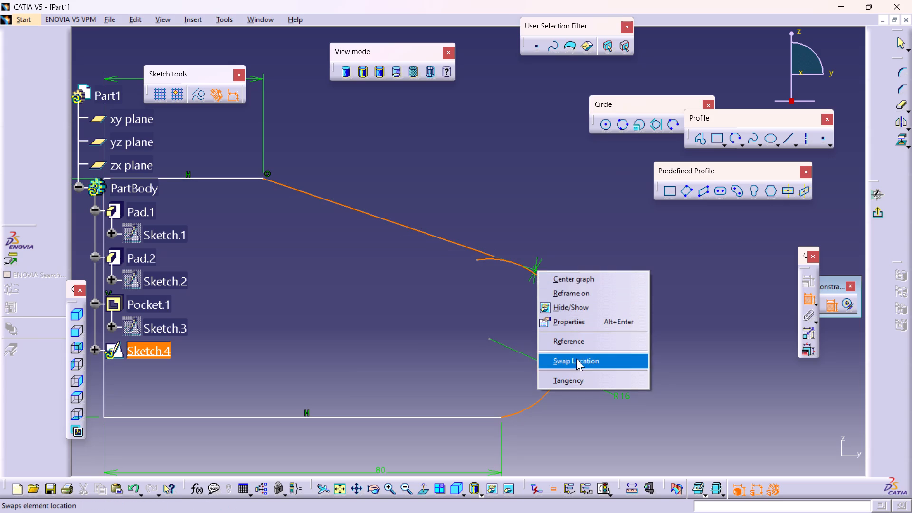
left_click(577, 384)
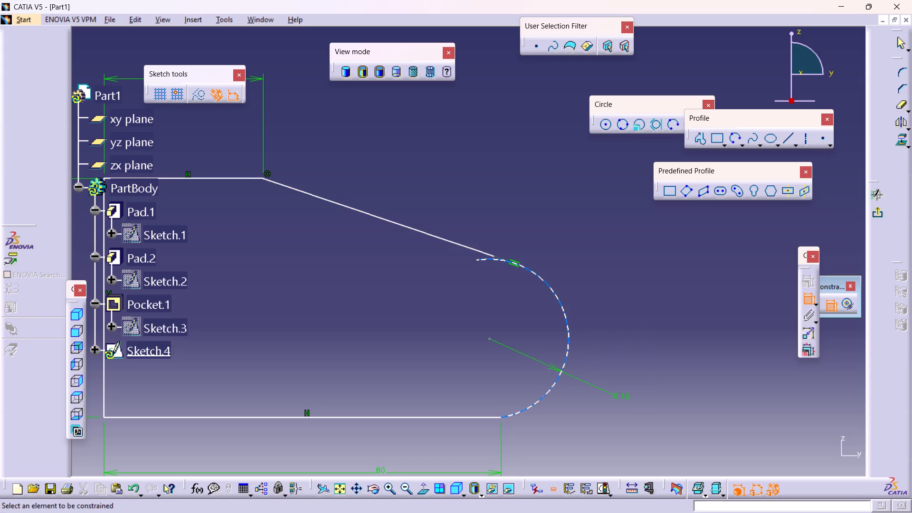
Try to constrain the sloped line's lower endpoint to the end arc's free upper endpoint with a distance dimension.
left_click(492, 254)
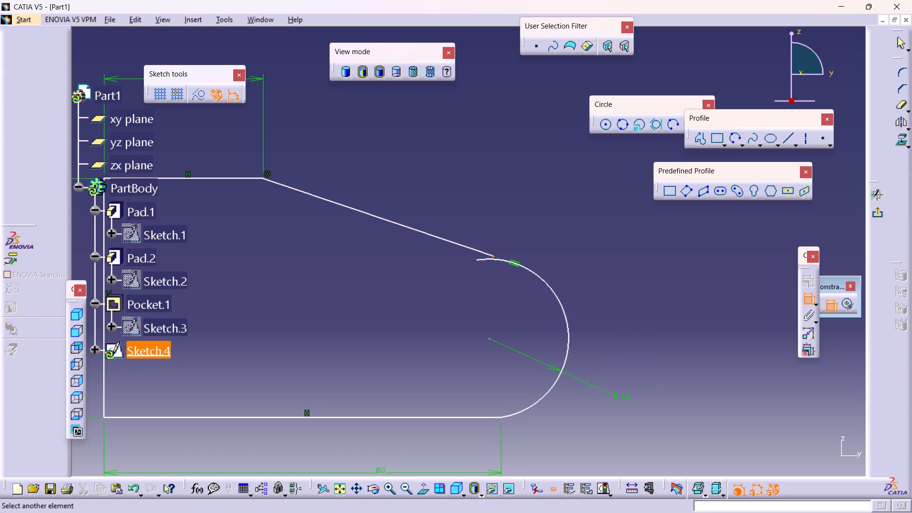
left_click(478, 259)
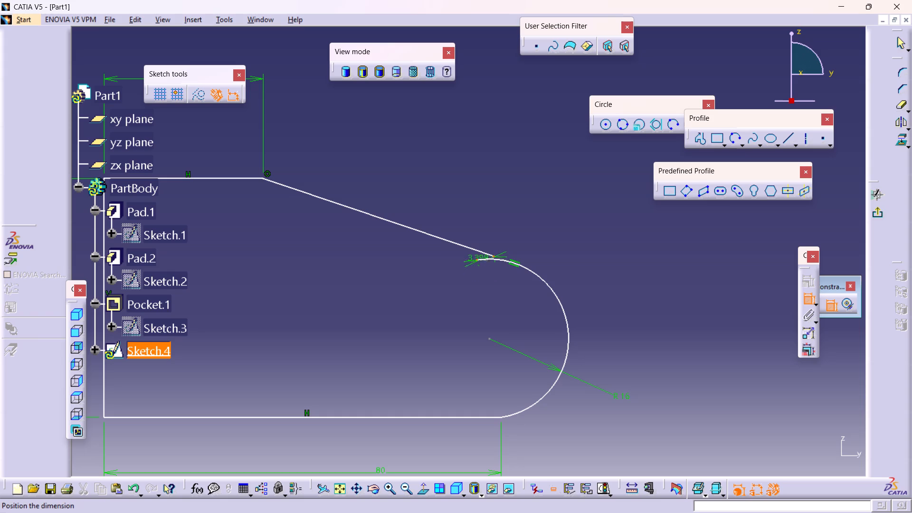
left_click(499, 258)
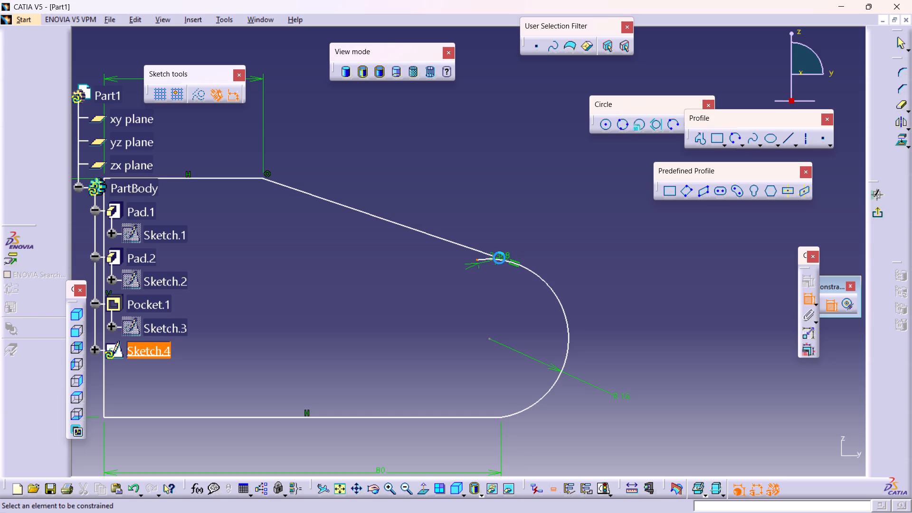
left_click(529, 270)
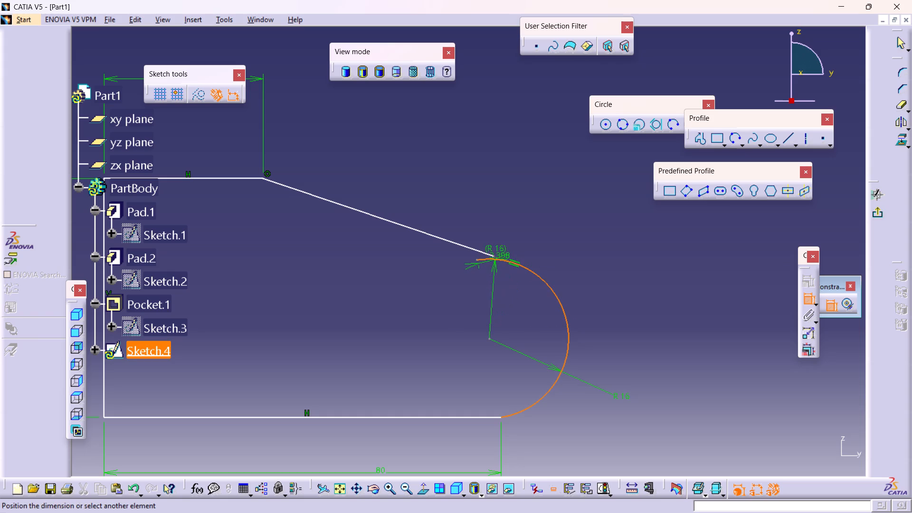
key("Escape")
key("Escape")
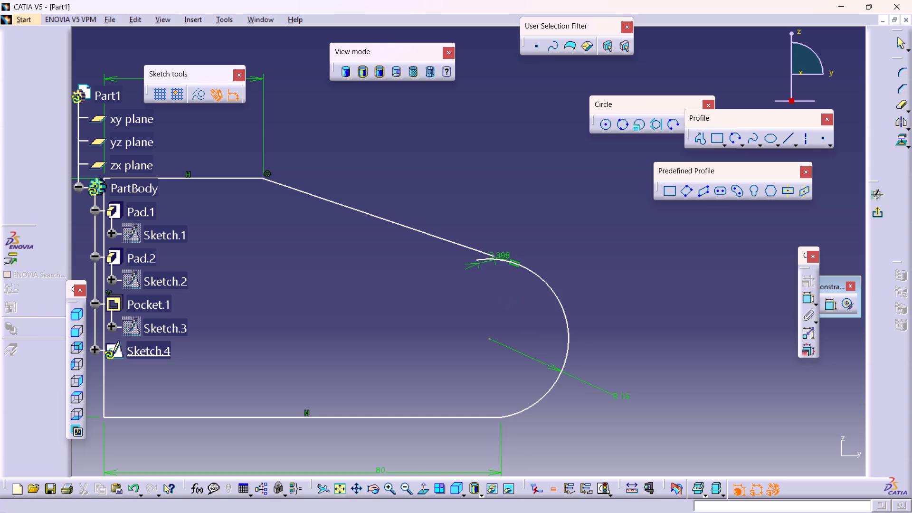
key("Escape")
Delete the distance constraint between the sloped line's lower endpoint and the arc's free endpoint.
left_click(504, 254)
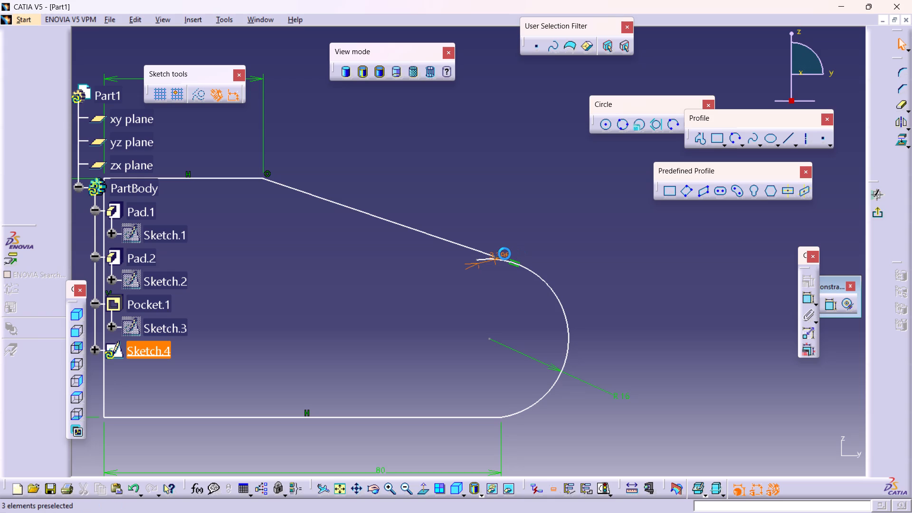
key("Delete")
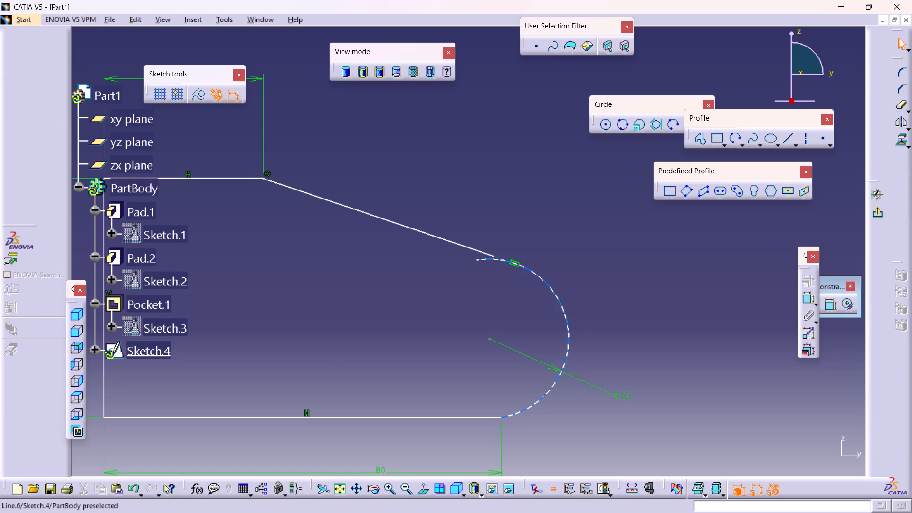
Add a Coincidence constraint between the sloped line's lower endpoint and the end arc.
left_click(492, 254)
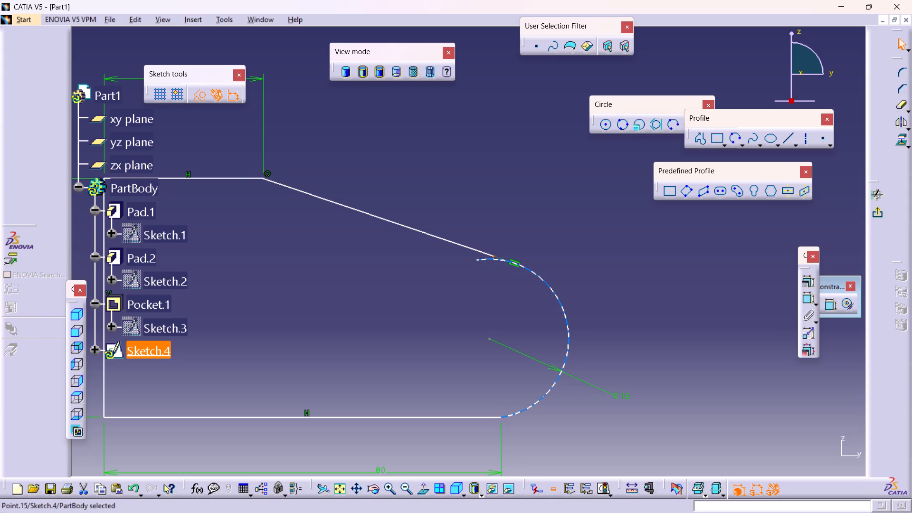
left_click(539, 278, "ctrl")
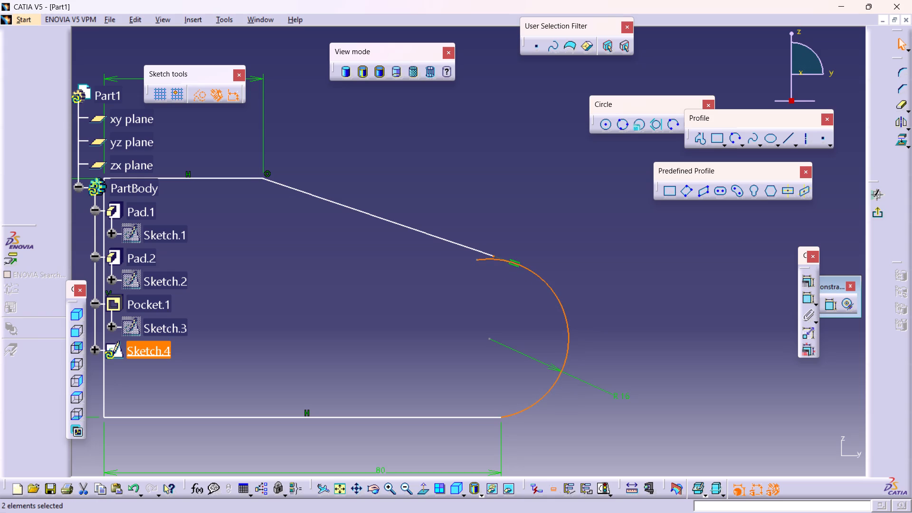
left_click(805, 277)
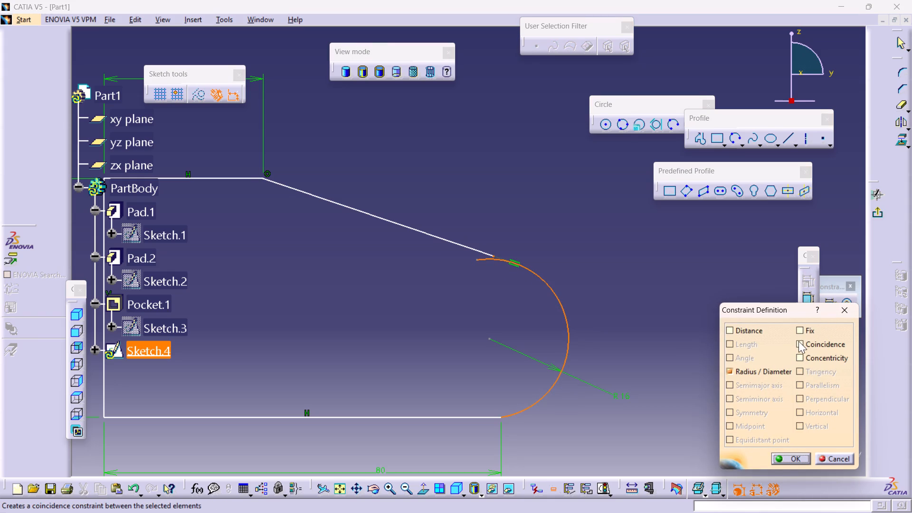
left_click(798, 341)
left_click(777, 457)
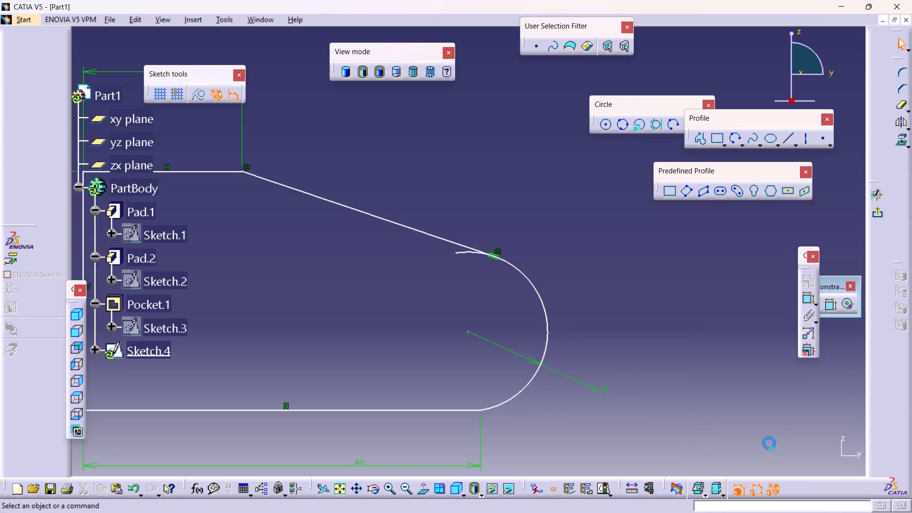
Check the constraint definition between the sloped line and the end arc for Tangency.
left_click(455, 243)
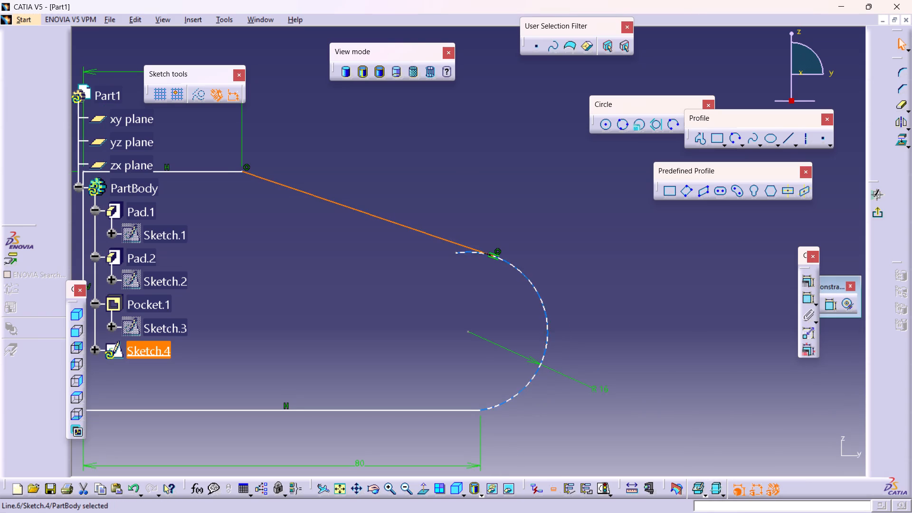
left_click(521, 272, "ctrl")
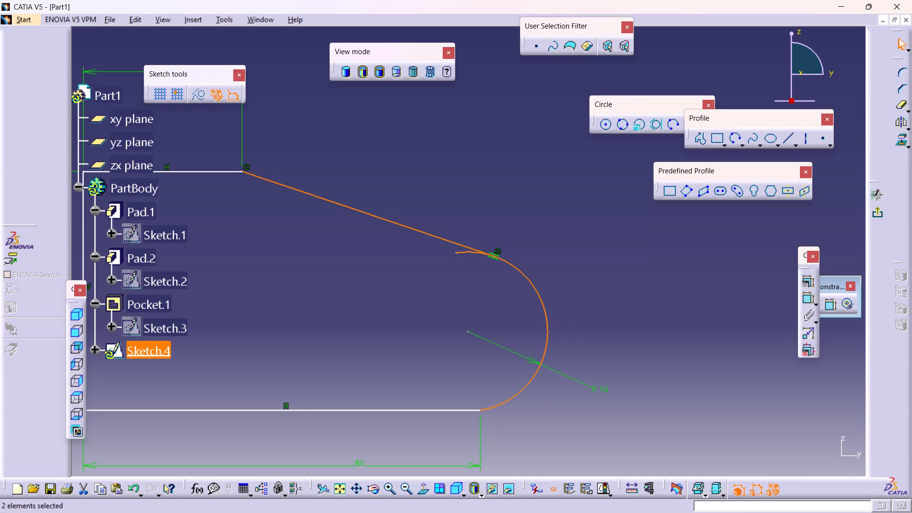
left_click(807, 284)
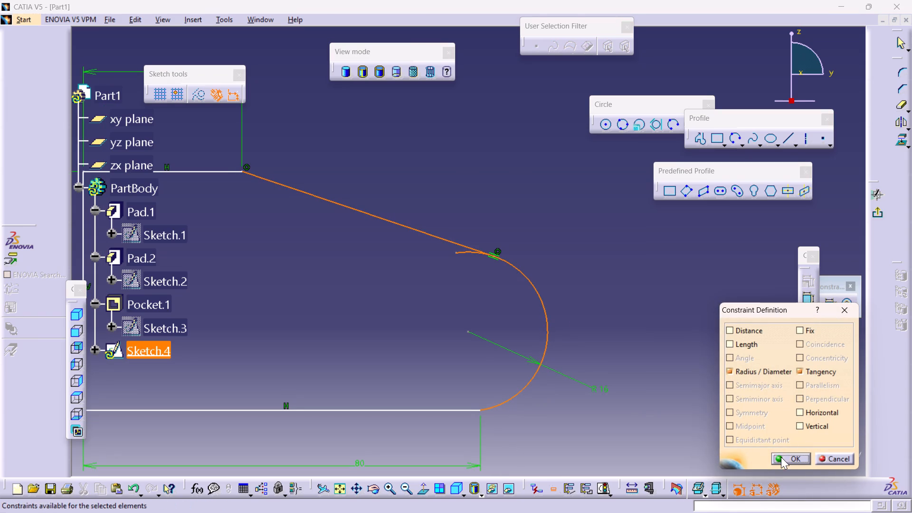
left_click(781, 457)
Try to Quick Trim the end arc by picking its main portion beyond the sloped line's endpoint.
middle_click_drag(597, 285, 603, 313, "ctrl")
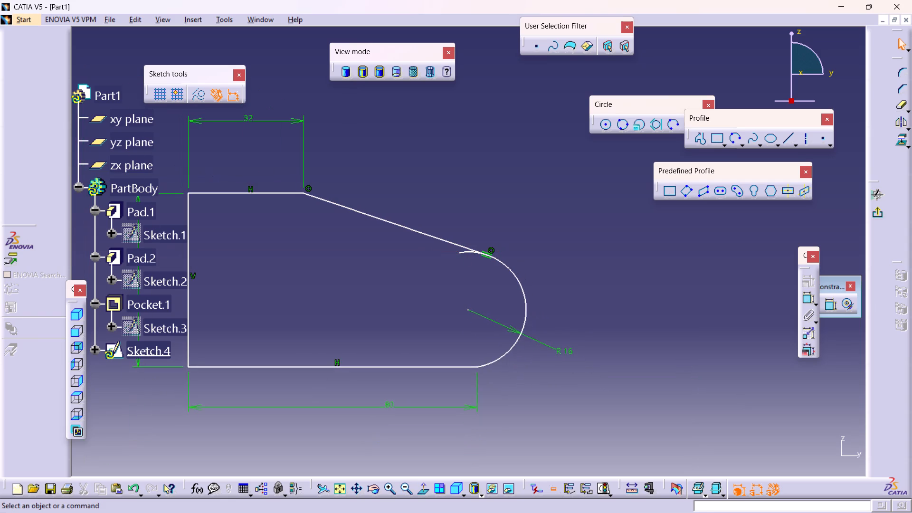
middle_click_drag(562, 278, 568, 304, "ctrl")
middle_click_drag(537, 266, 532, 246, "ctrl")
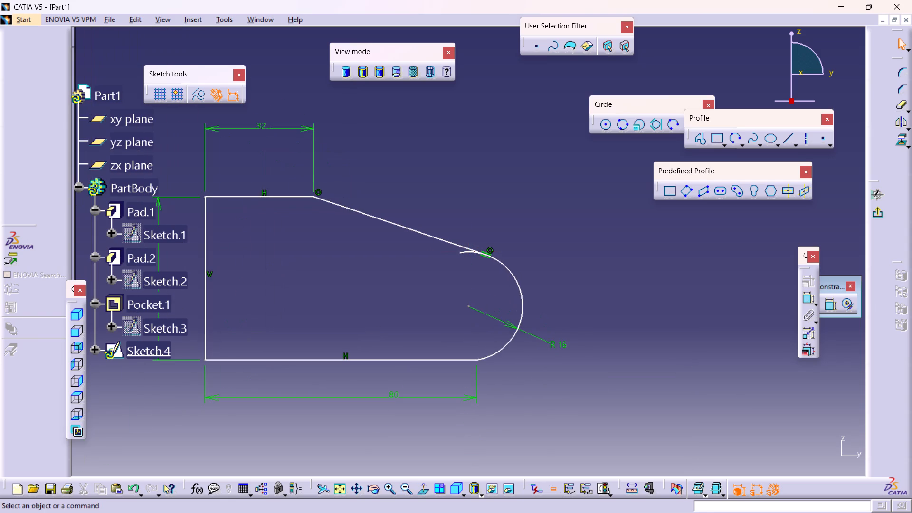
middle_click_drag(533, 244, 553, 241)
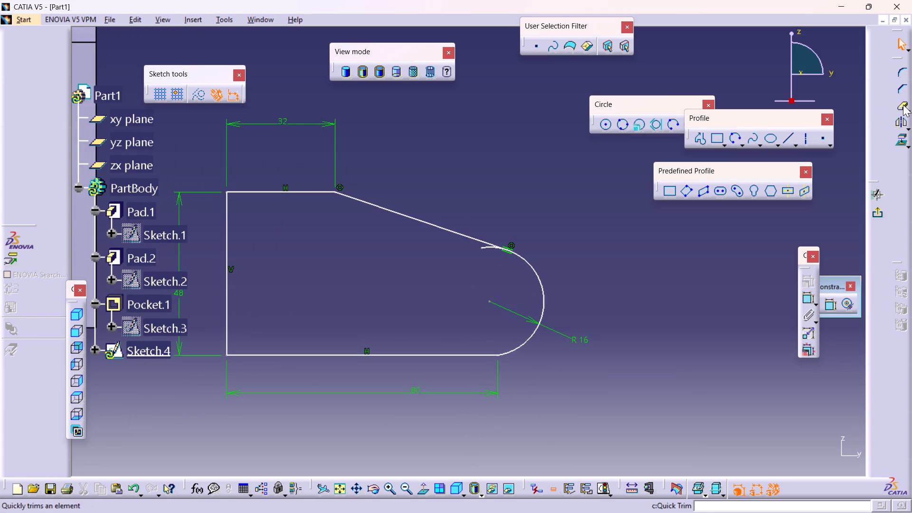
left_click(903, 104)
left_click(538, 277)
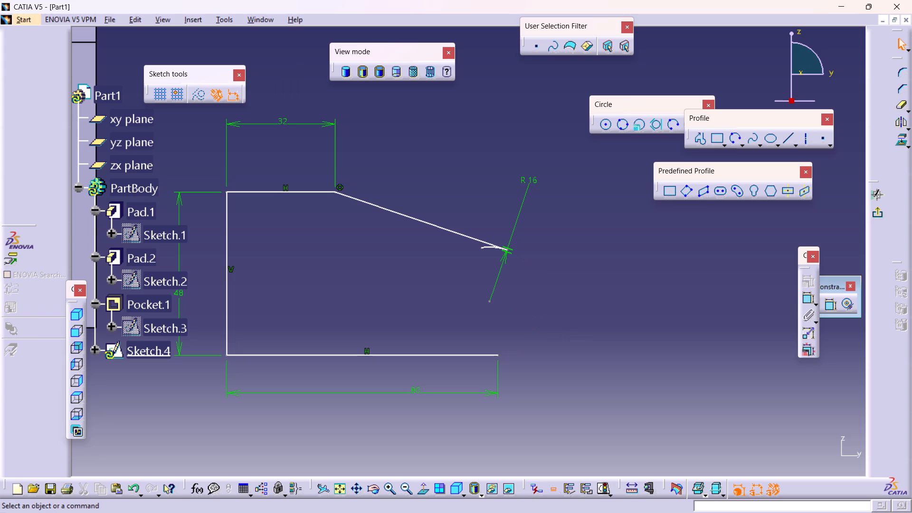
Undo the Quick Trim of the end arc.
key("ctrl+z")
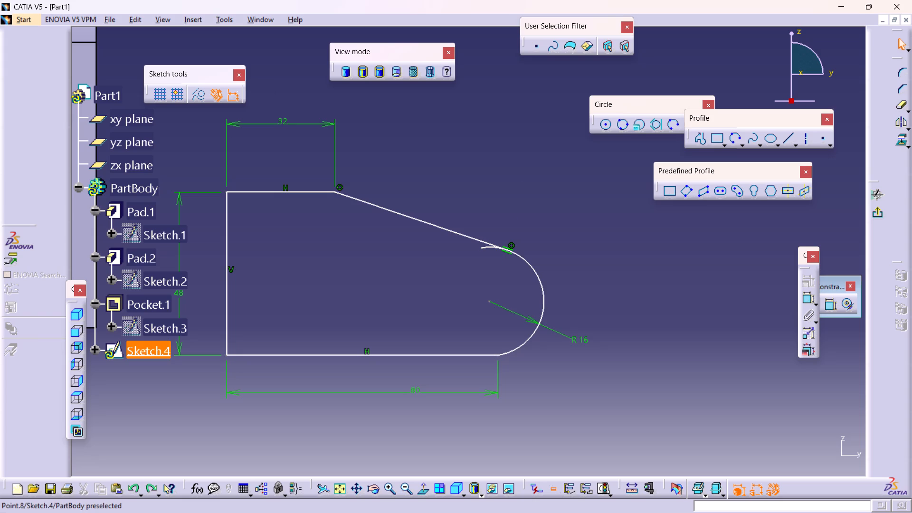
Quick Trim the end arc's short excess piece extending past the sloped line's tangent point.
left_click(899, 108)
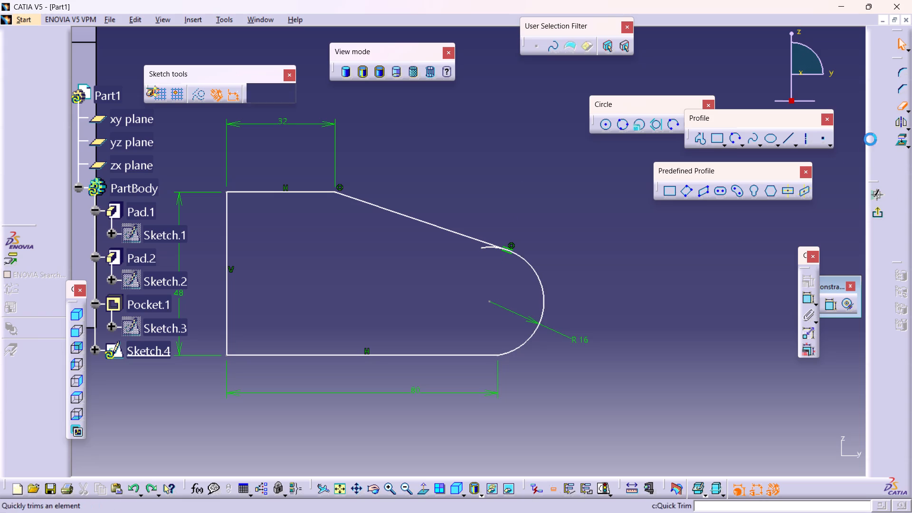
left_click(485, 248)
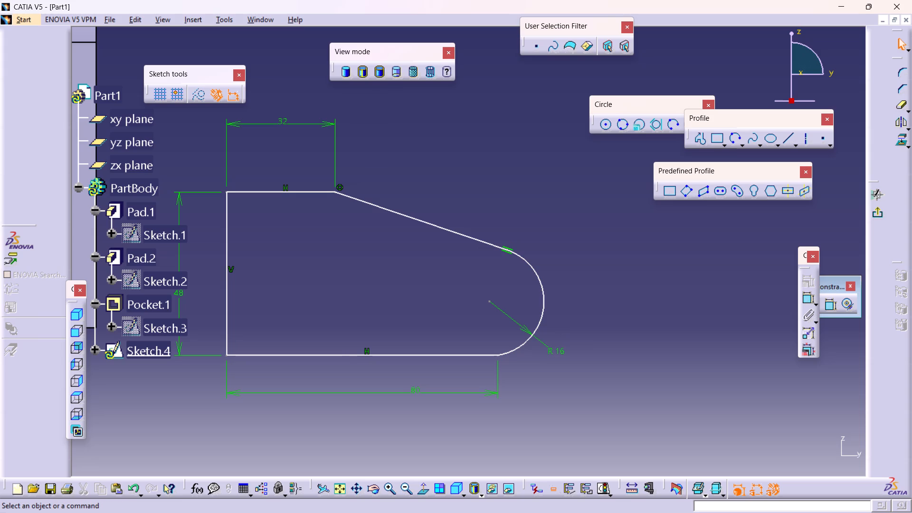
key("Escape")
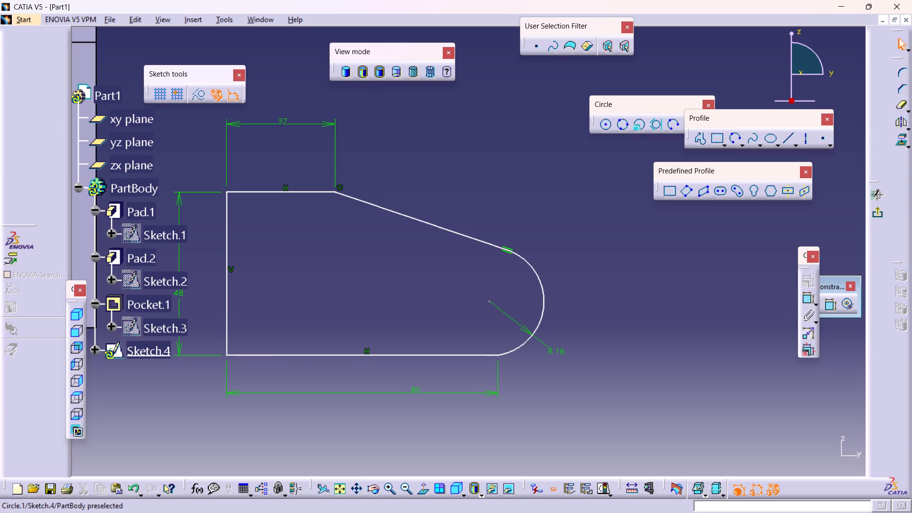
Exit the arm profile sketch to the 3D part and clear the sketch selection.
middle_click_drag(452, 186, 456, 229, "ctrl")
middle_click_drag(461, 197, 460, 204, "ctrl")
middle_click_drag(484, 222, 471, 206, "ctrl")
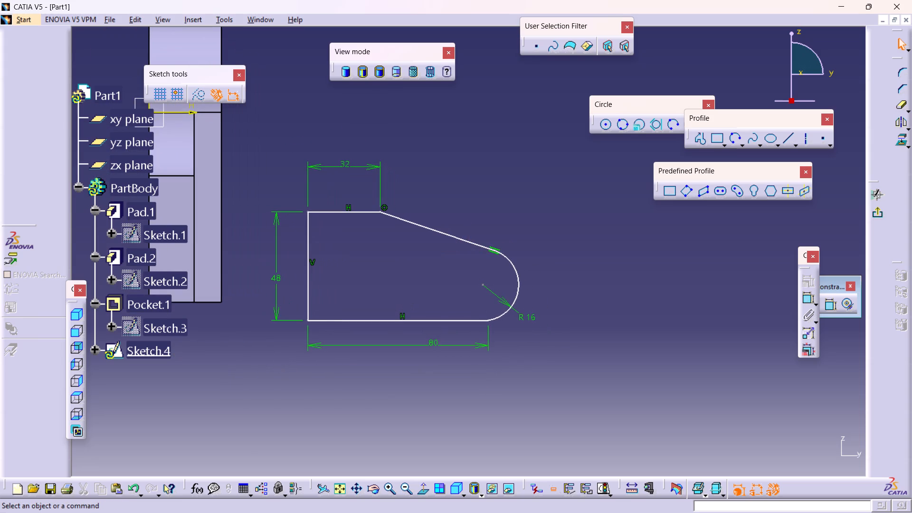
left_click(872, 214)
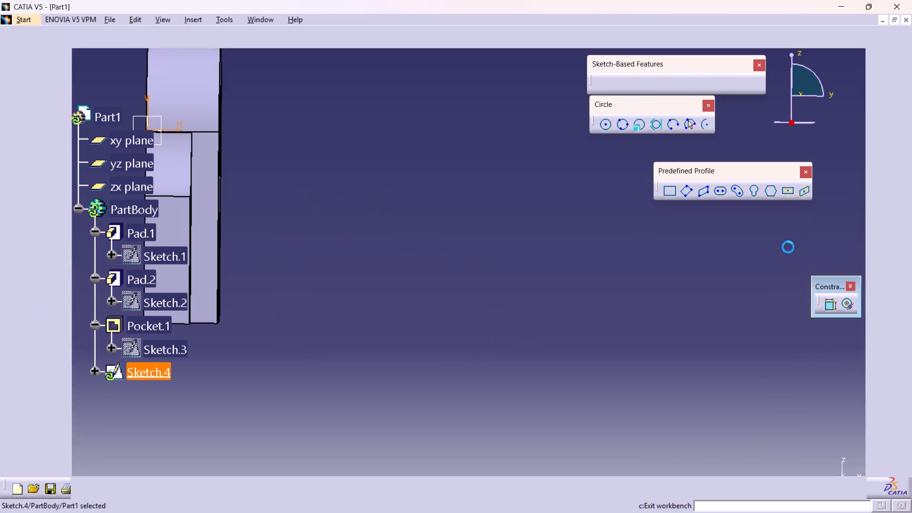
middle_click_drag(509, 256, 491, 267)
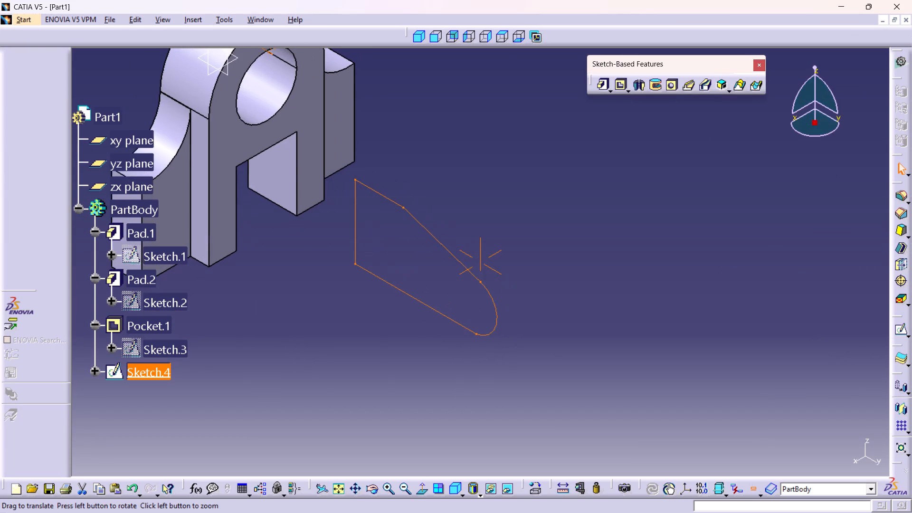
middle_click_drag(491, 267, 505, 251)
middle_click_drag(545, 218, 533, 226, "ctrl")
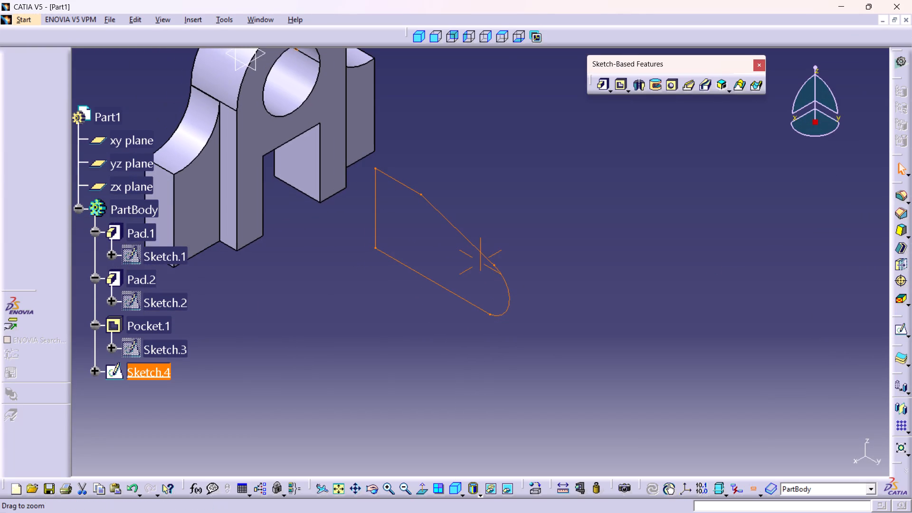
middle_click_drag(533, 226, 533, 227, "ctrl")
left_click(386, 159)
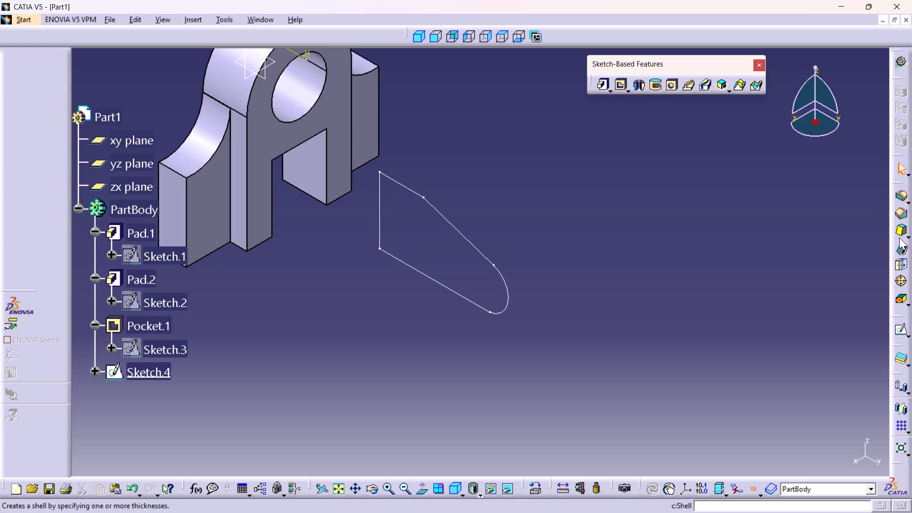
Pad the closed arm profile sketch (Sketch.4) to a length of 18 mm.
left_click(599, 86)
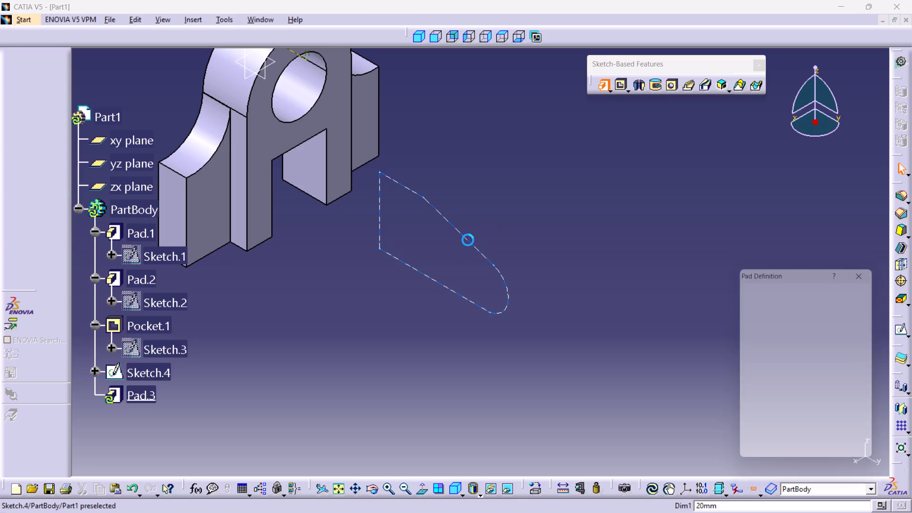
left_click(456, 233)
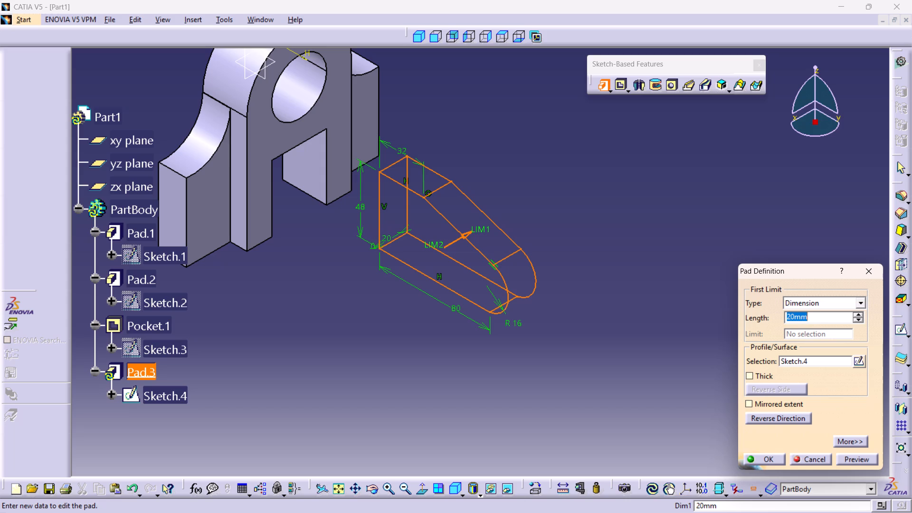
type("18")
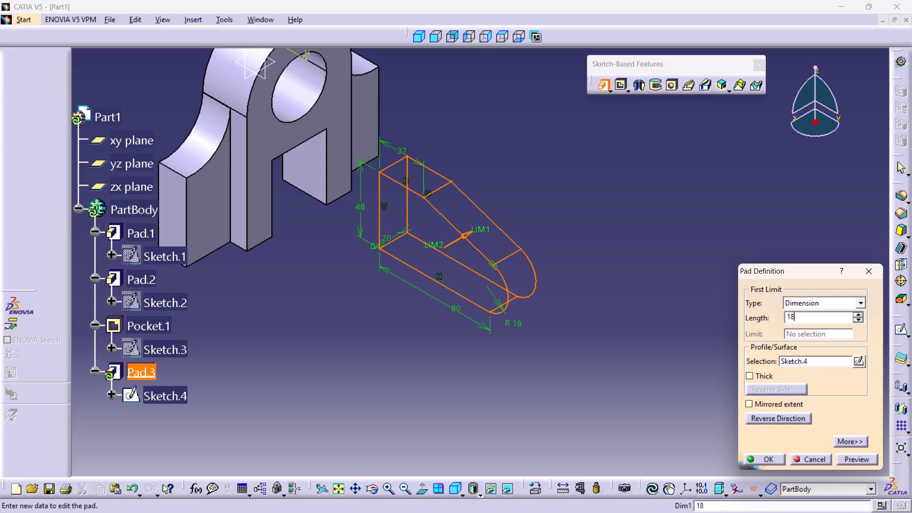
key("Return")
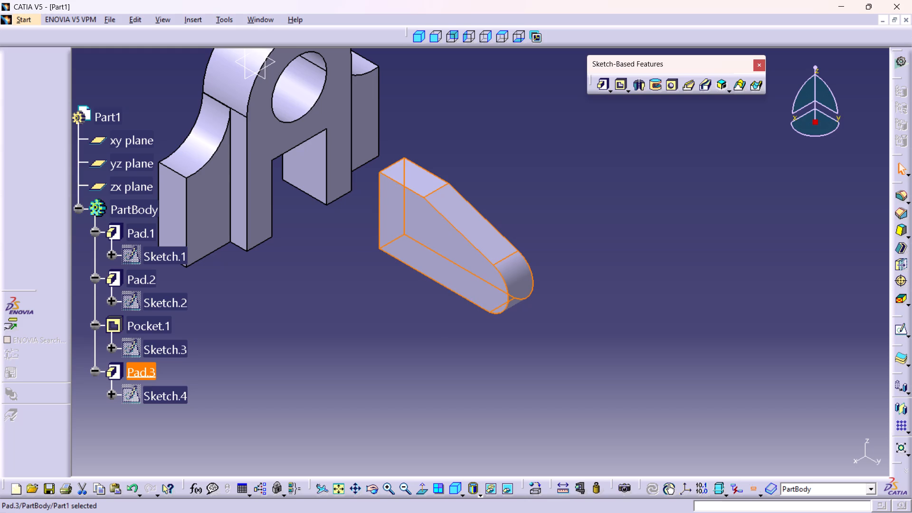
left_click(619, 246)
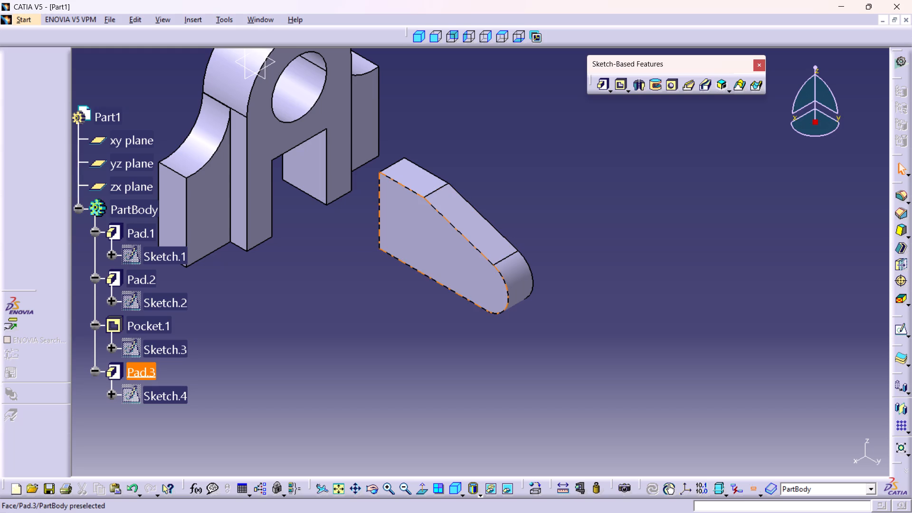
Examine from several angles how the corners of the new arm pad sit relative to the bracket's slot.
left_click(379, 247)
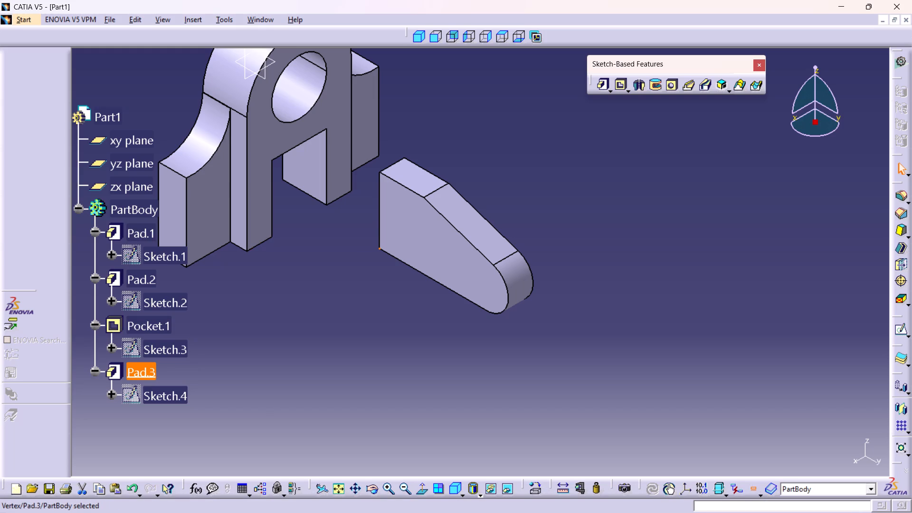
middle_click(319, 225, "ctrl")
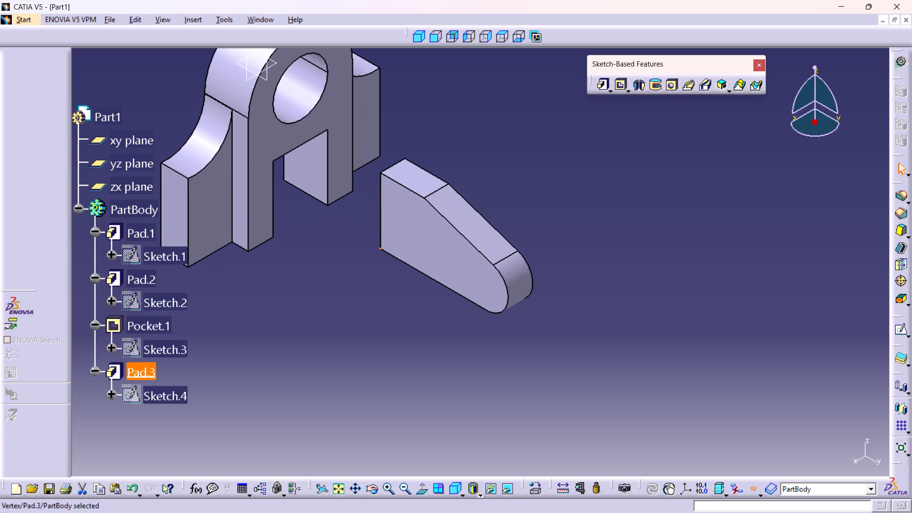
middle_click_drag(341, 228, 308, 248, "ctrl")
right_click_drag(341, 228, 308, 248, "ctrl")
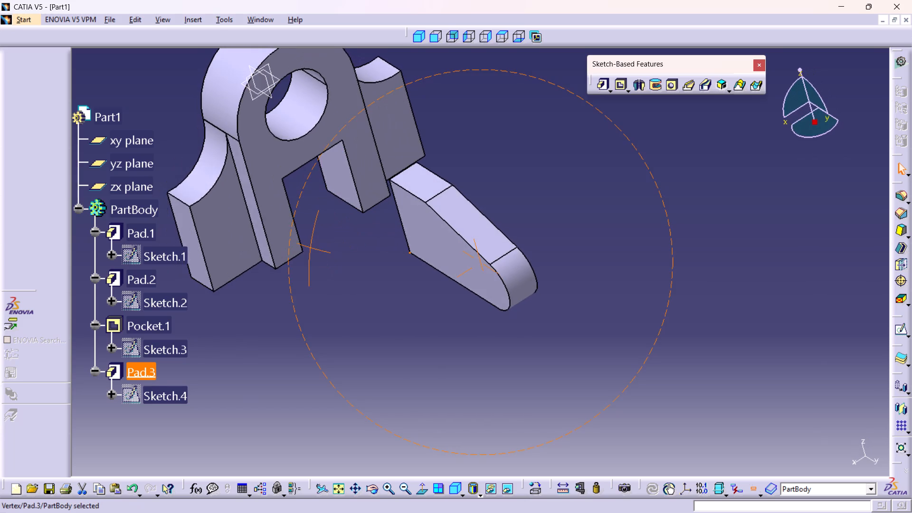
right_click_drag(308, 248, 282, 276, "ctrl")
middle_click_drag(308, 248, 303, 215, "ctrl")
right_click_drag(296, 268, 303, 215, "ctrl")
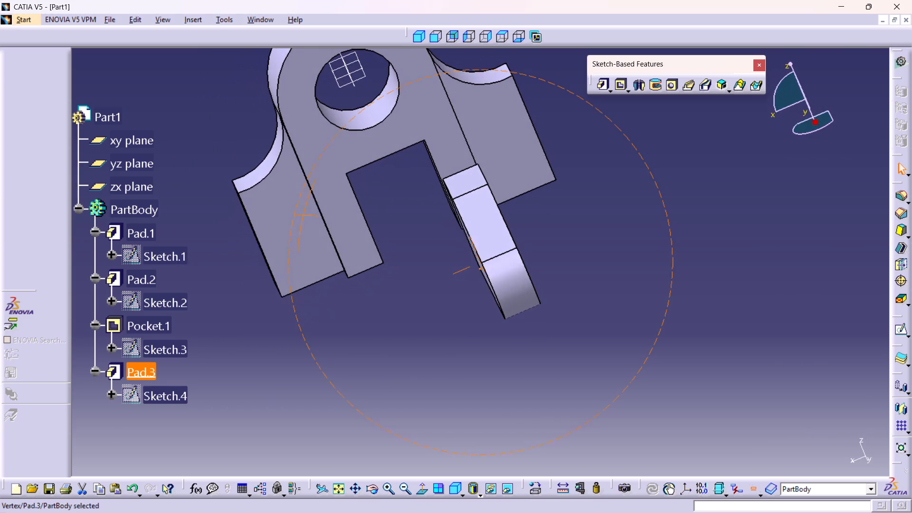
right_click_drag(303, 215, 304, 215, "ctrl")
middle_click_drag(303, 215, 304, 215, "ctrl")
scroll(346, 225, "up", 1)
middle_click_drag(514, 181, 477, 235, "ctrl")
right_click_drag(514, 181, 477, 235, "ctrl")
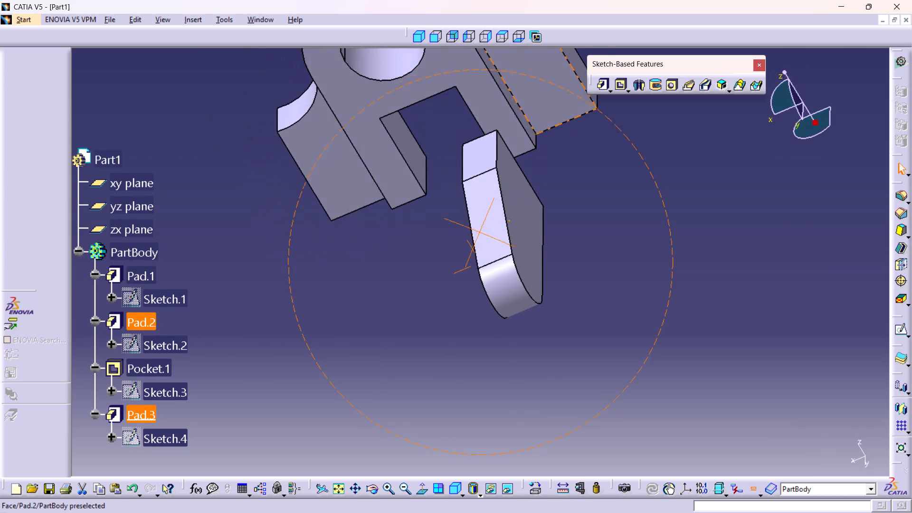
middle_click_drag(477, 235, 455, 242, "ctrl")
right_click_drag(477, 235, 455, 241, "ctrl")
middle_click_drag(576, 174, 578, 209, "ctrl")
right_click_drag(578, 176, 578, 209, "ctrl")
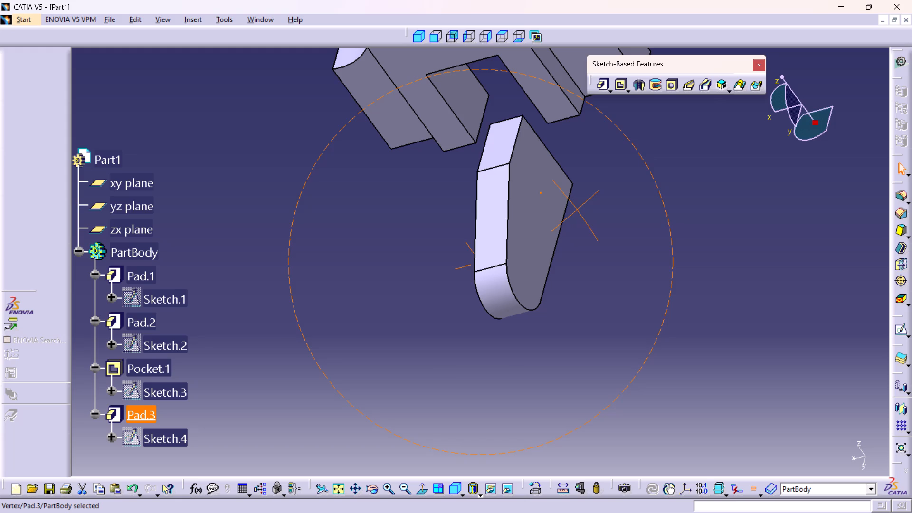
middle_click_drag(578, 209, 577, 208, "ctrl")
right_click_drag(578, 209, 577, 208, "ctrl")
middle_click_drag(590, 151, 581, 218)
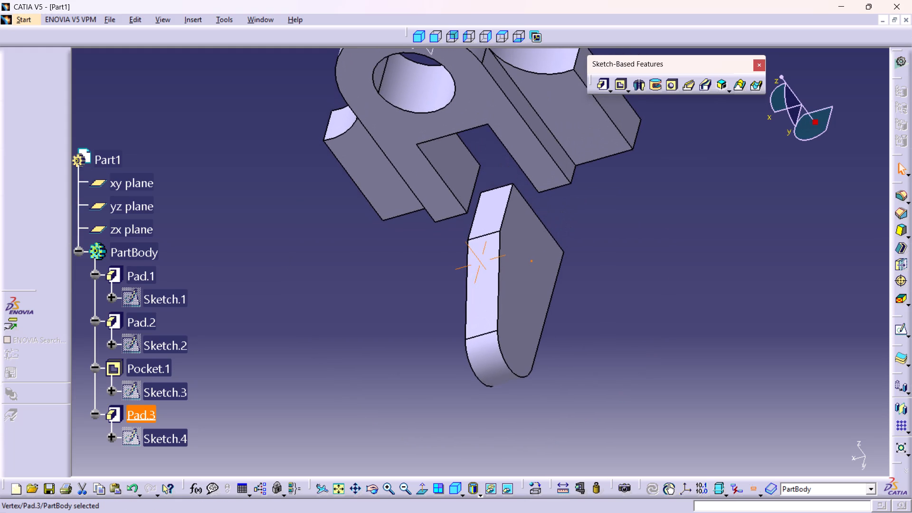
middle_click_drag(581, 218, 581, 218)
key("Escape")
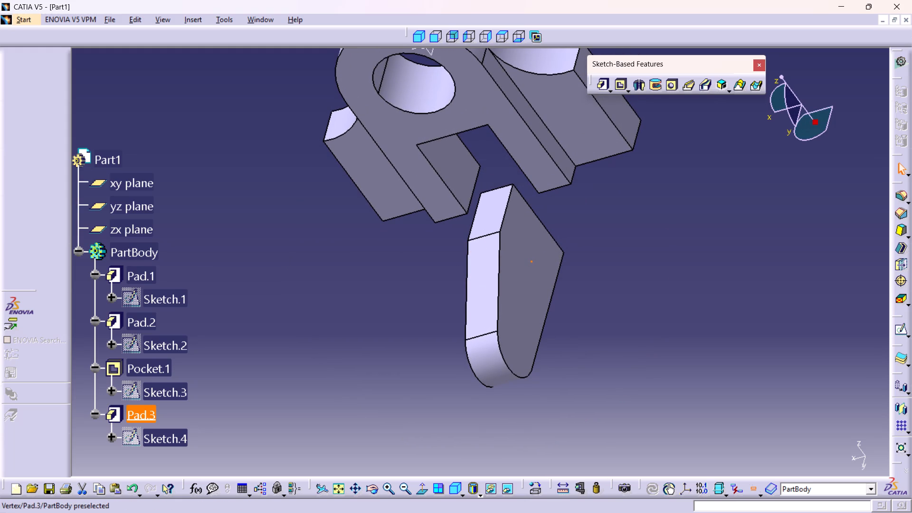
key("Escape")
left_click(565, 252)
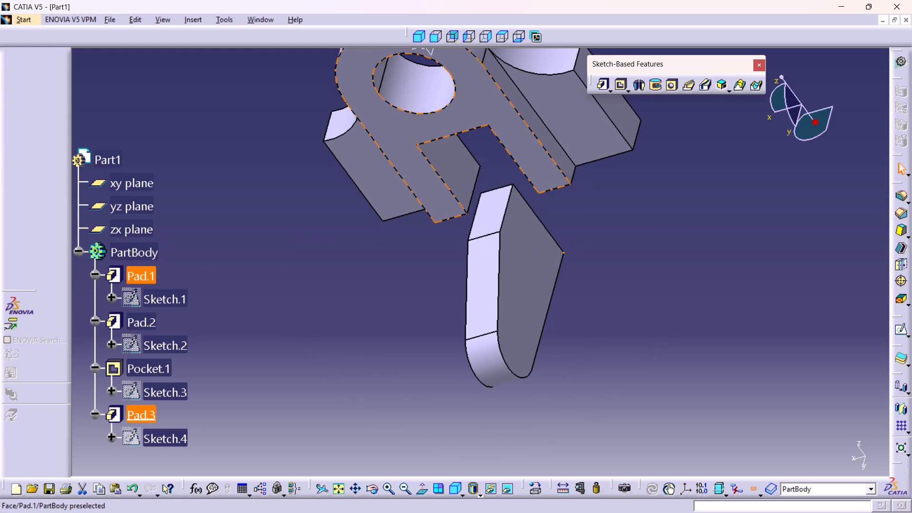
left_click(479, 168)
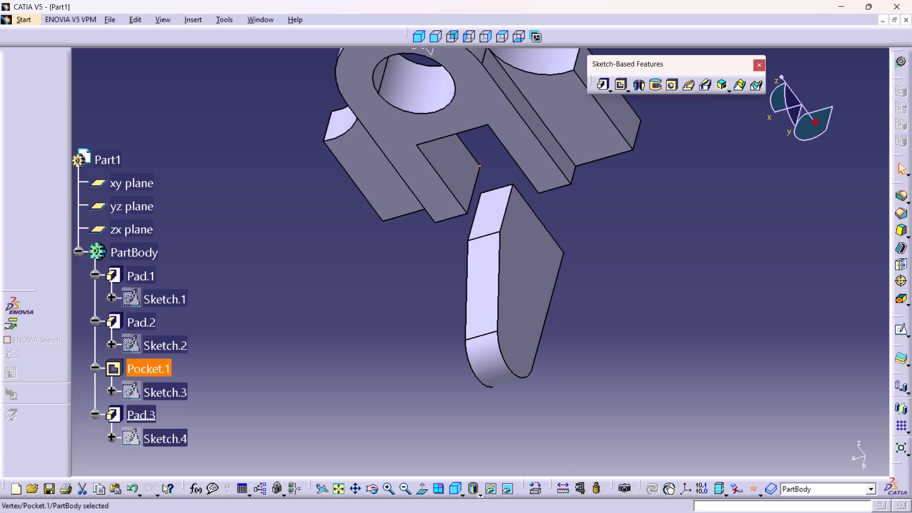
Review the definitions of the bracket's slot pocket and the arm pad, closing each without changes.
double_click(473, 194)
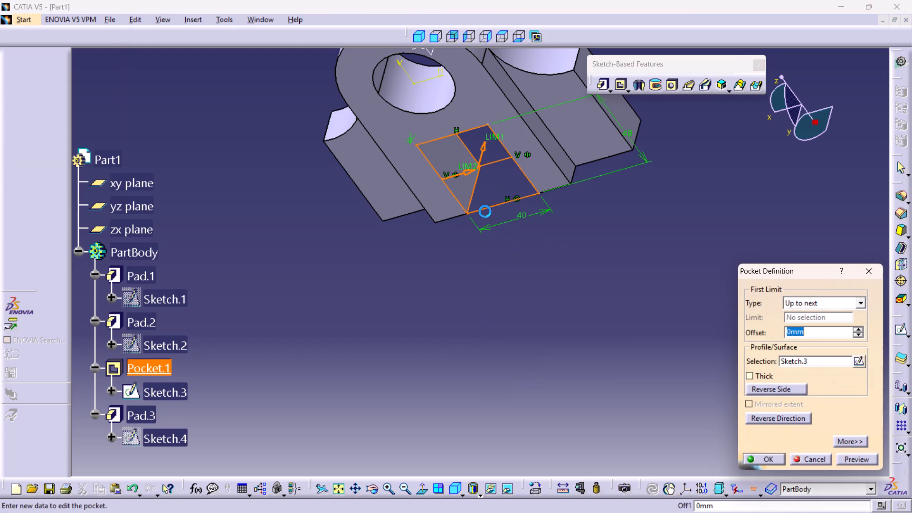
left_click(871, 273)
double_click(546, 268)
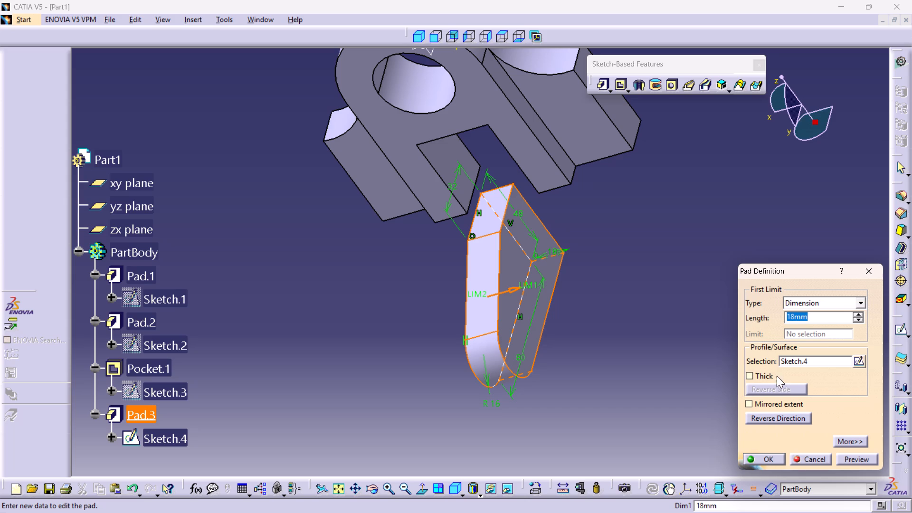
left_click(867, 269)
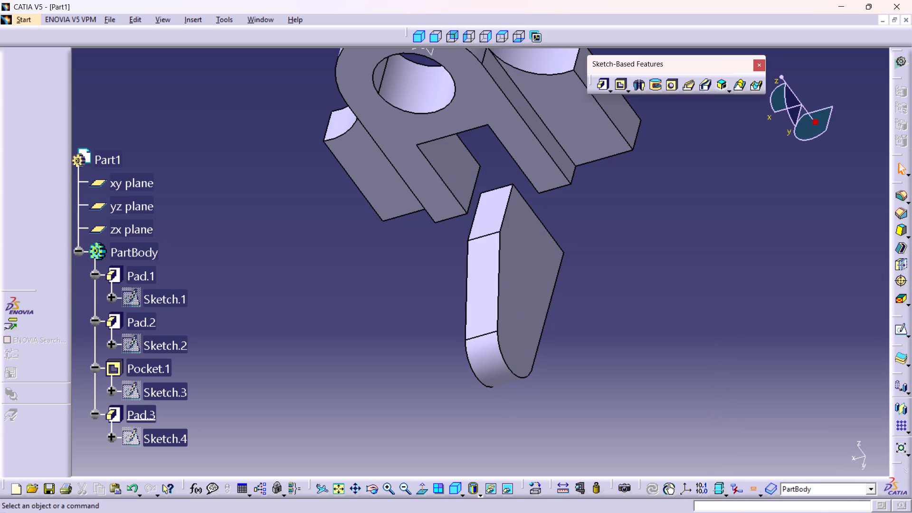
Examine the arm pad and its position beside the bracket from several angles, and reopen its pad definition.
middle_click_drag(555, 312, 554, 312, "ctrl")
right_click_drag(554, 312, 647, 218, "ctrl")
middle_click_drag(554, 312, 648, 215, "ctrl")
middle_click_drag(520, 264, 538, 247, "ctrl")
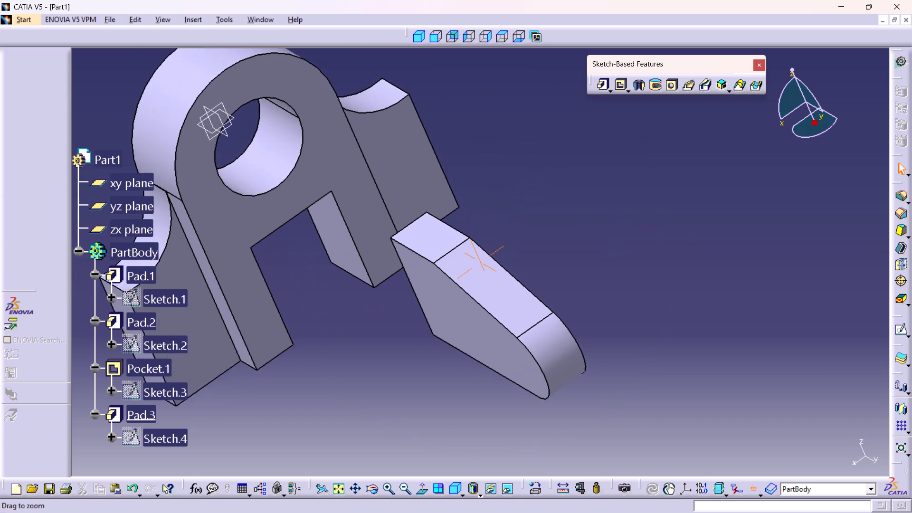
middle_click_drag(538, 247, 550, 229, "ctrl")
right_click_drag(542, 241, 550, 229, "ctrl")
middle_click_drag(525, 253, 535, 238, "ctrl")
middle_click(474, 268, "ctrl")
right_click_drag(474, 268, 475, 282, "ctrl")
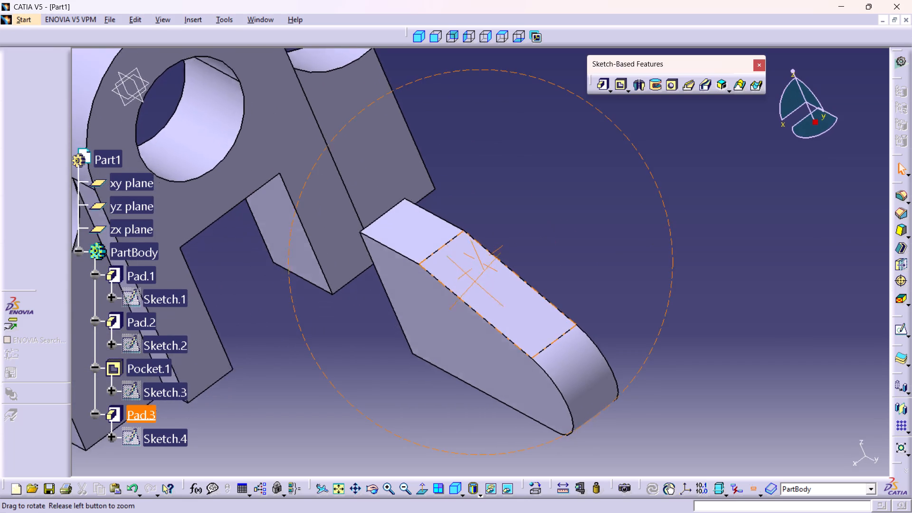
right_click_drag(475, 282, 478, 297, "ctrl")
middle_click_drag(474, 262, 492, 273, "ctrl")
right_click_drag(474, 262, 492, 273, "ctrl")
middle_click_drag(468, 295, 515, 353, "ctrl")
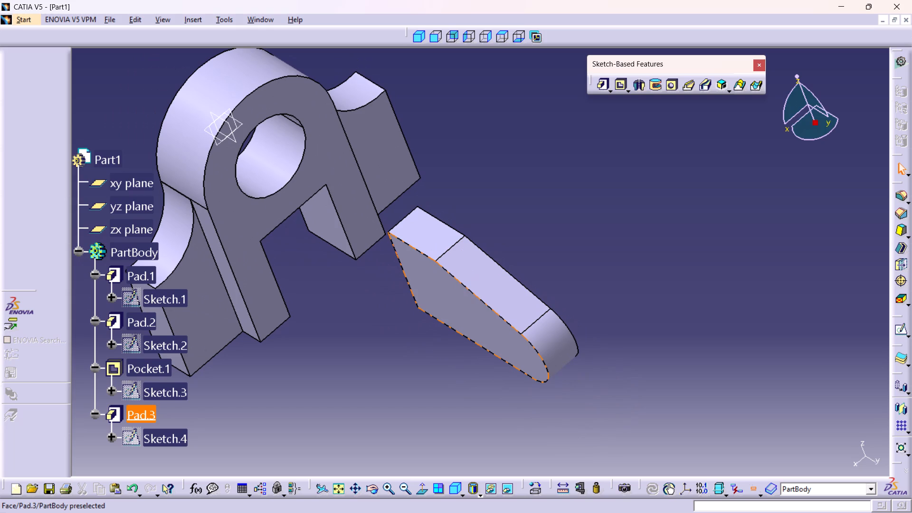
middle_click_drag(550, 301, 564, 237, "ctrl")
right_click_drag(550, 301, 564, 237, "ctrl")
scroll(564, 237, "up", 1, "ctrl")
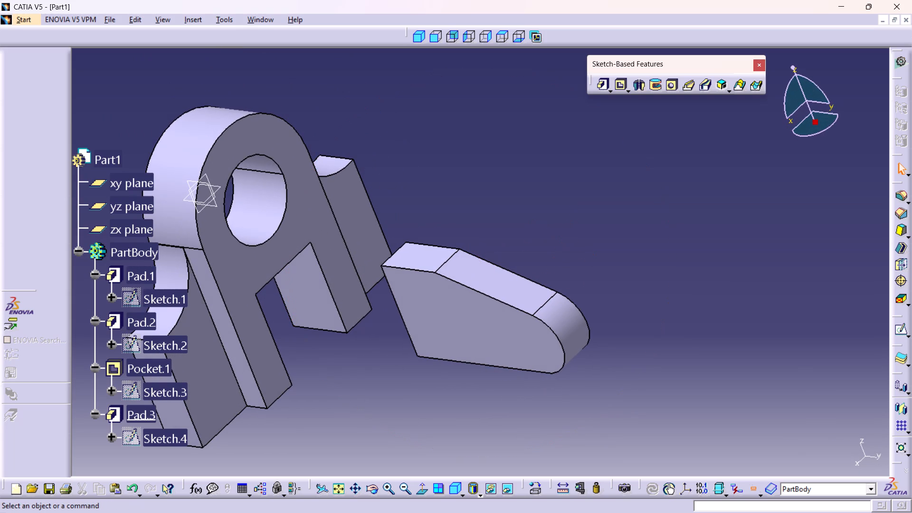
double_click(518, 333)
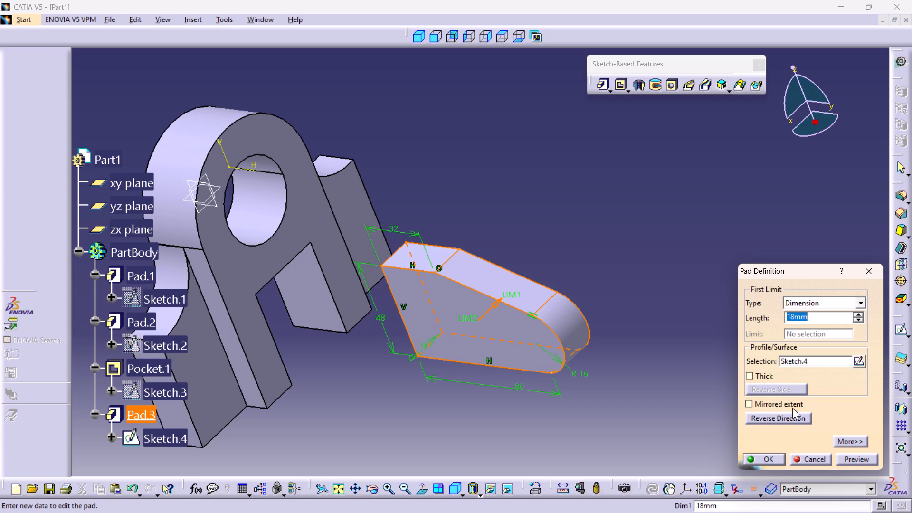
Start a new sketch on the arm pad's flat, profile-shaped side face.
left_click(901, 331)
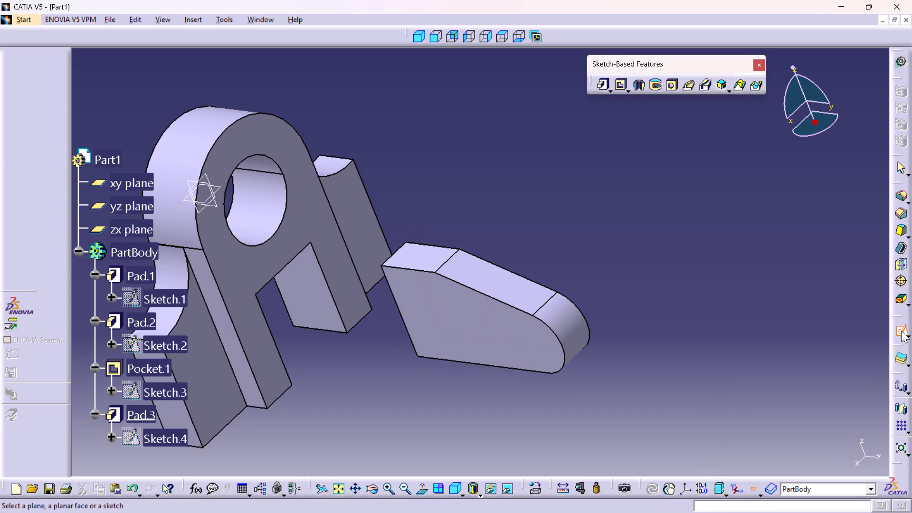
left_click(901, 331)
left_click(901, 331)
left_click(901, 331)
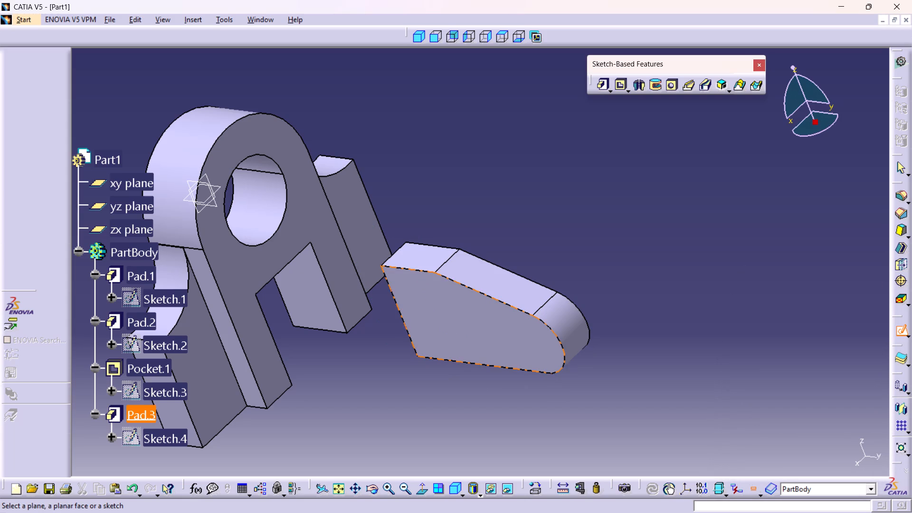
left_click(479, 327)
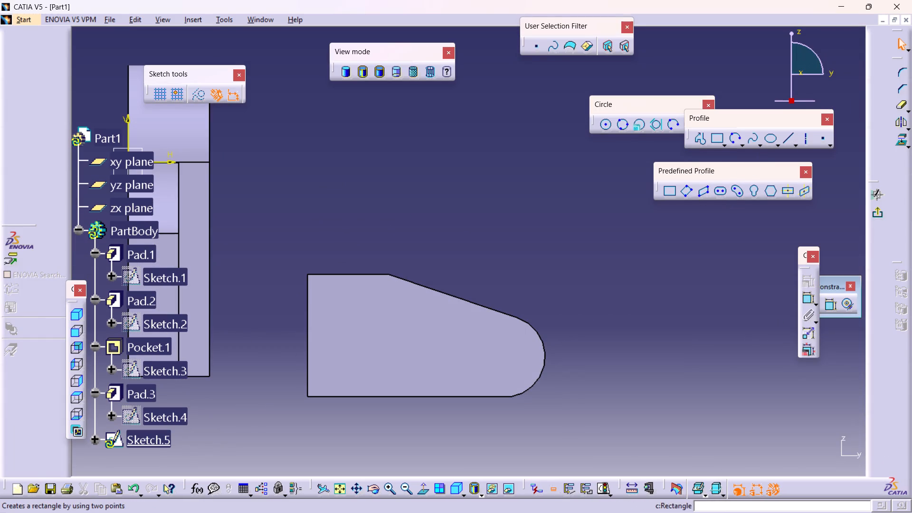
Sketch a circle of about 8 mm radius near the centre of the arm's rounded end.
left_click(599, 124)
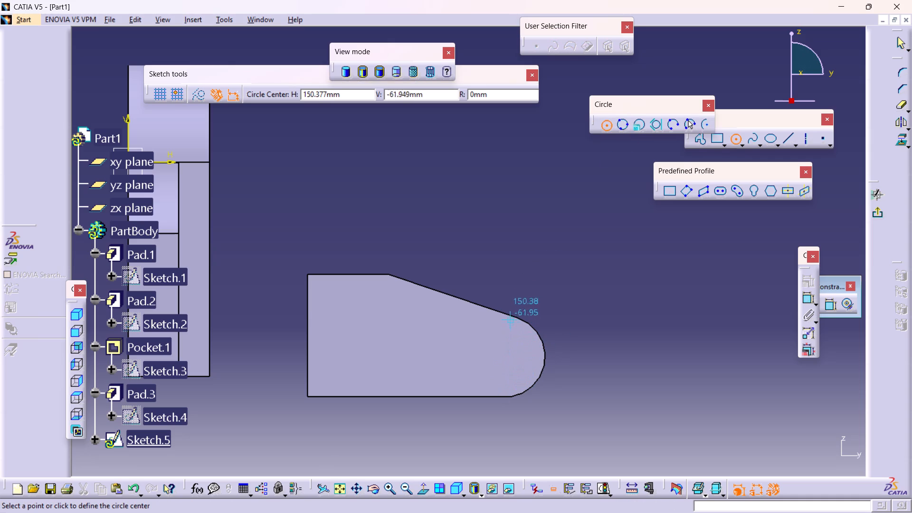
left_click(510, 353)
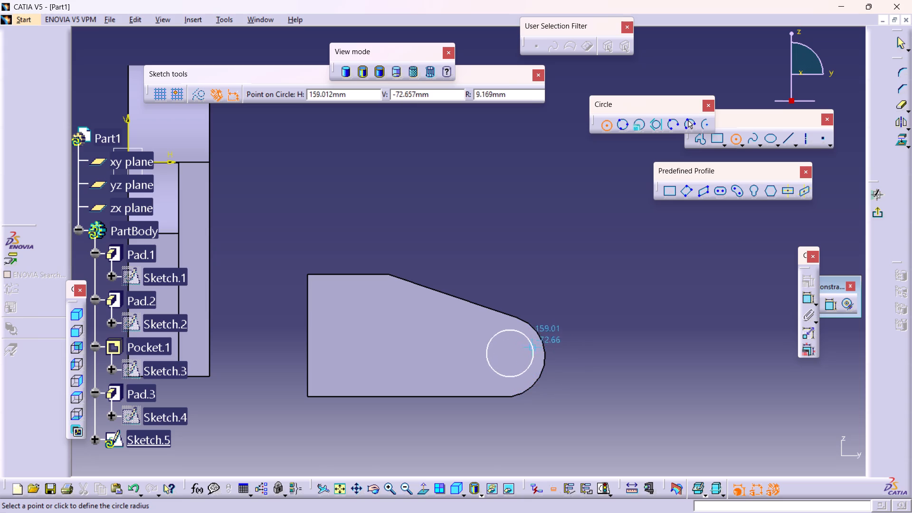
left_click(530, 351)
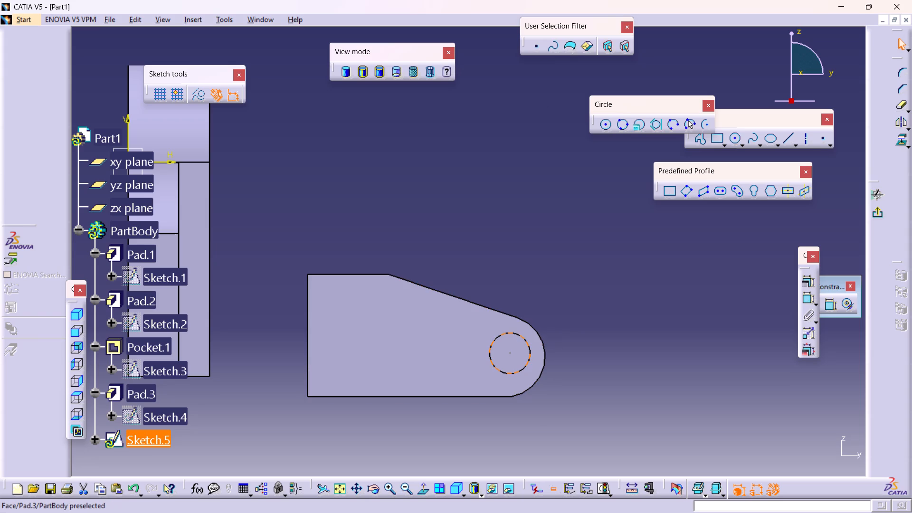
Constrain the circle concentric with the arm's rounded end edge.
double_click(809, 298)
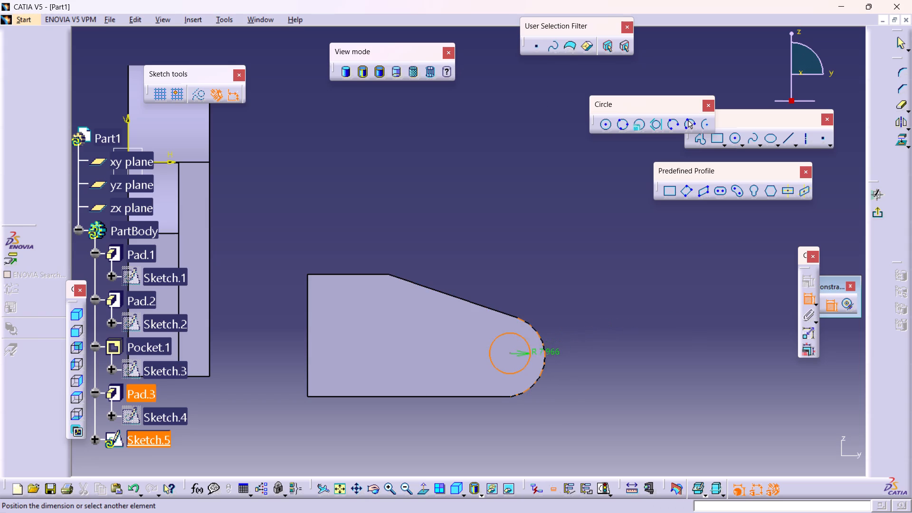
left_click(544, 354)
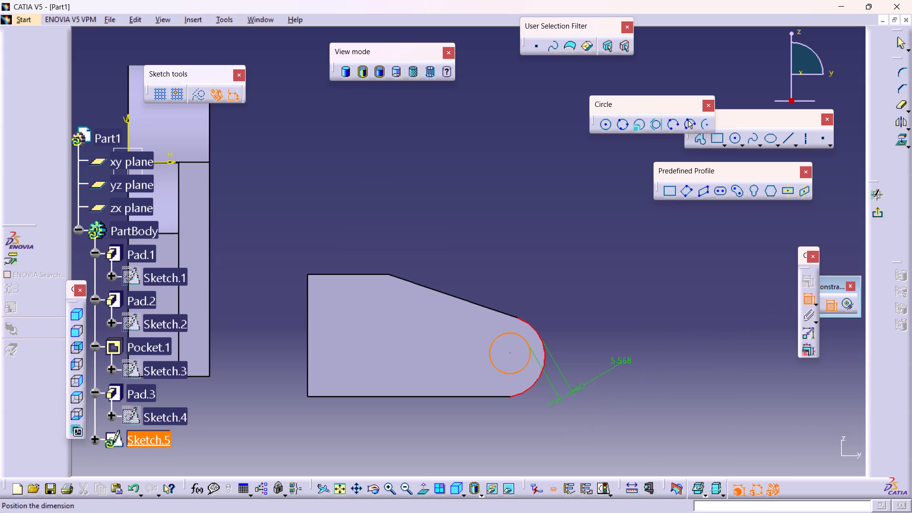
right_click(563, 399)
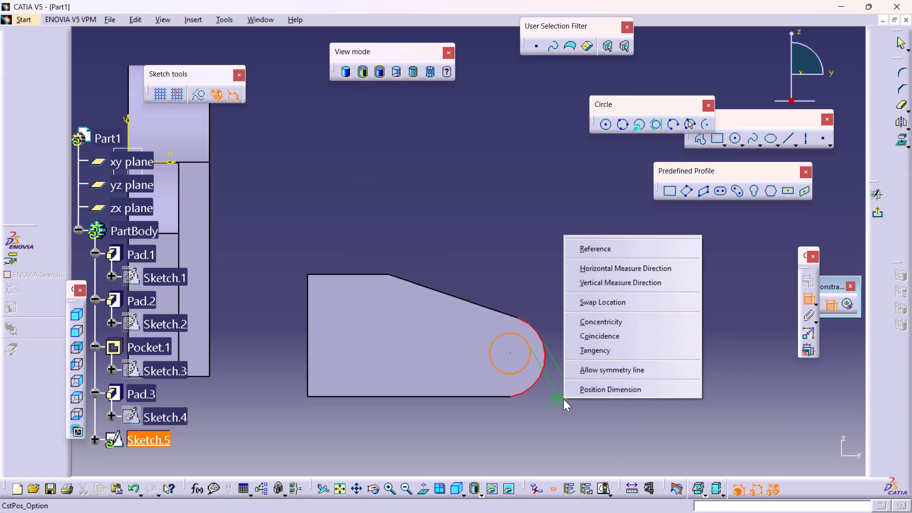
left_click(603, 324)
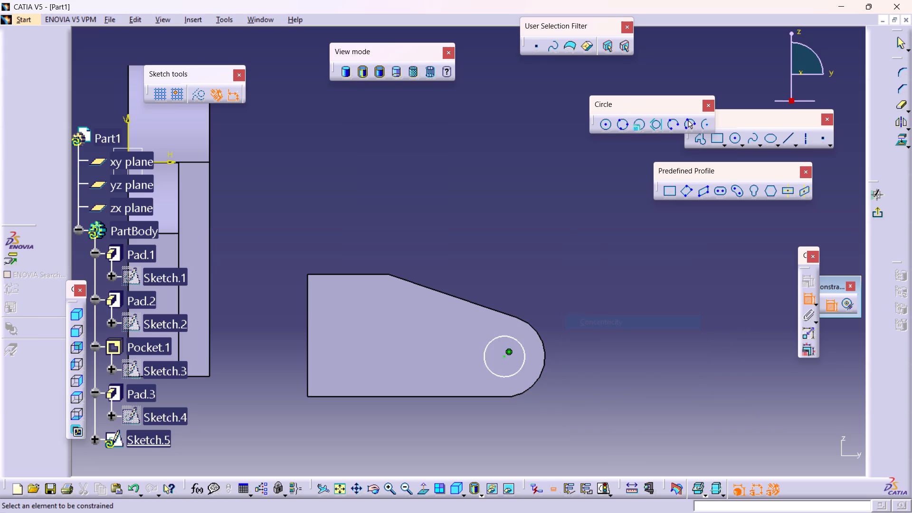
Dimension the circle on the arm's rounded end, set its radius to 8 mm, and exit the sketch.
double_click(524, 360)
left_click(600, 377)
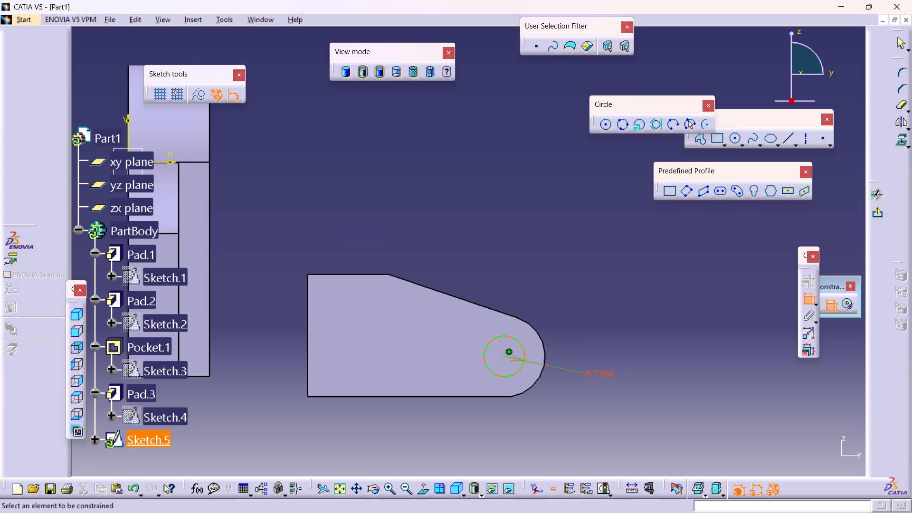
double_click(608, 370)
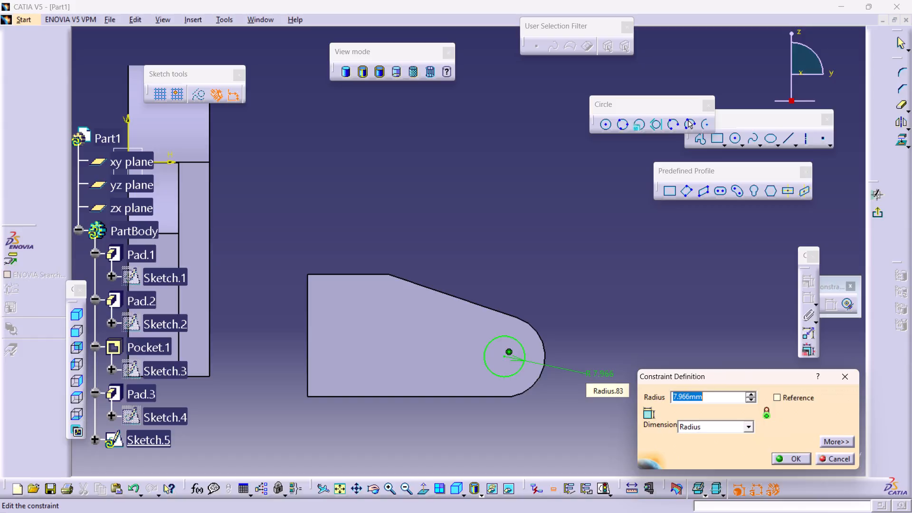
key("8")
key("Return")
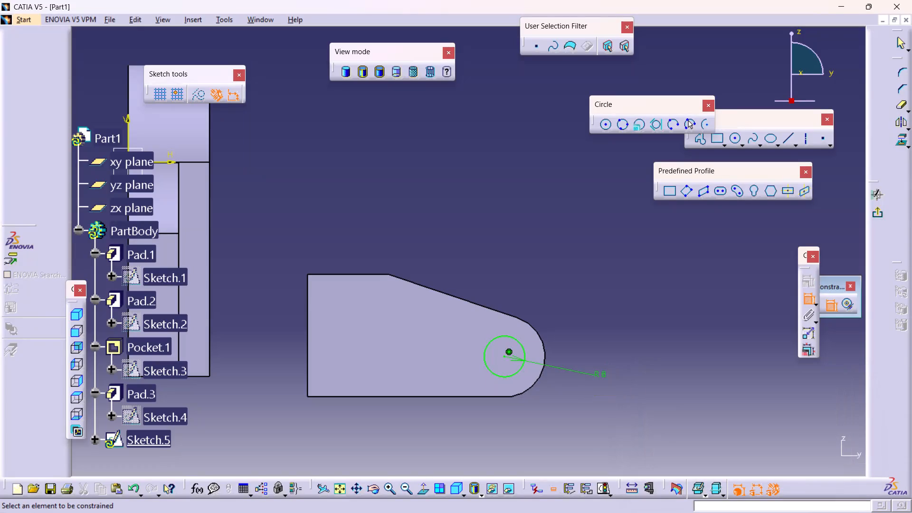
left_click(878, 212)
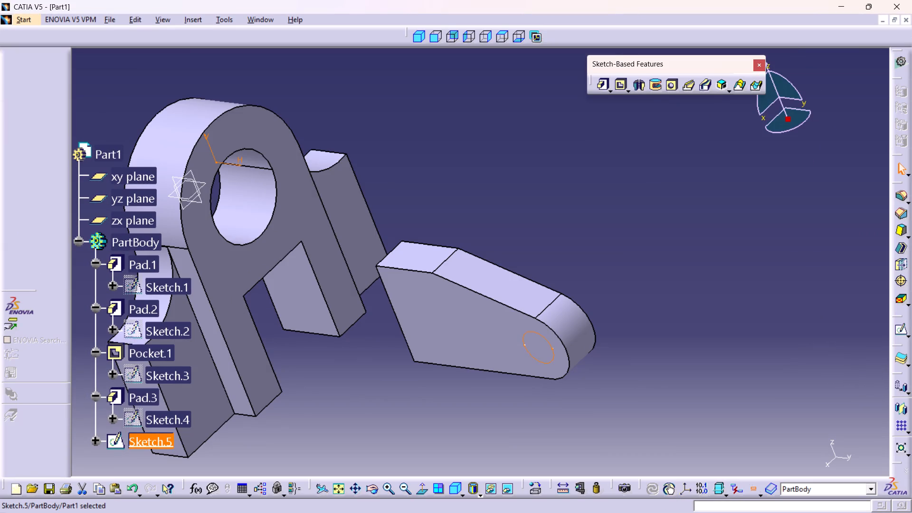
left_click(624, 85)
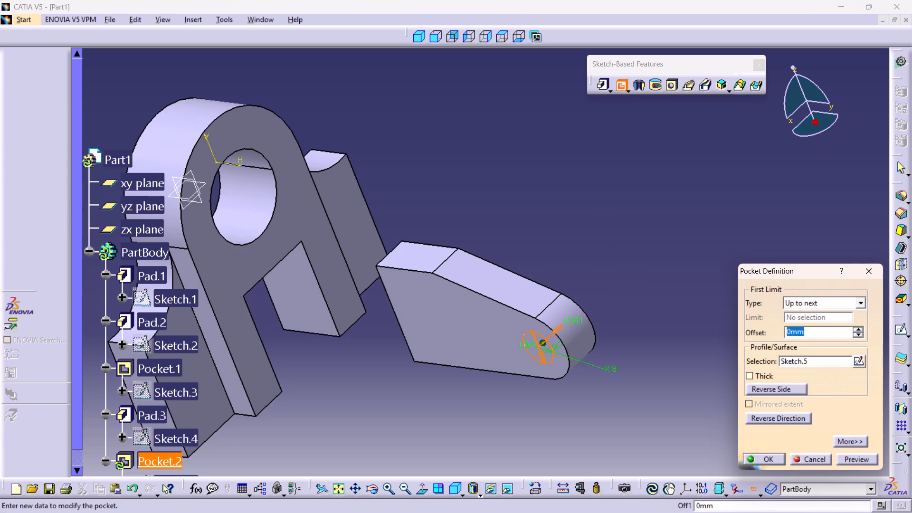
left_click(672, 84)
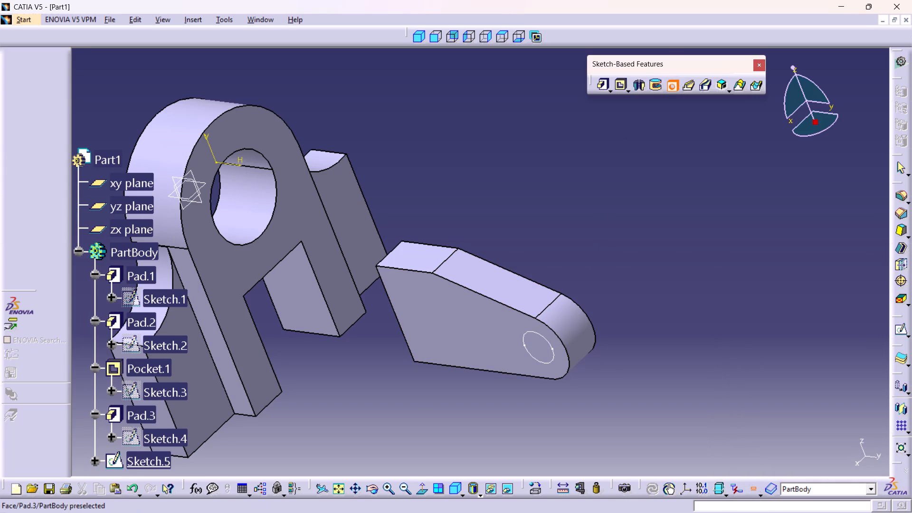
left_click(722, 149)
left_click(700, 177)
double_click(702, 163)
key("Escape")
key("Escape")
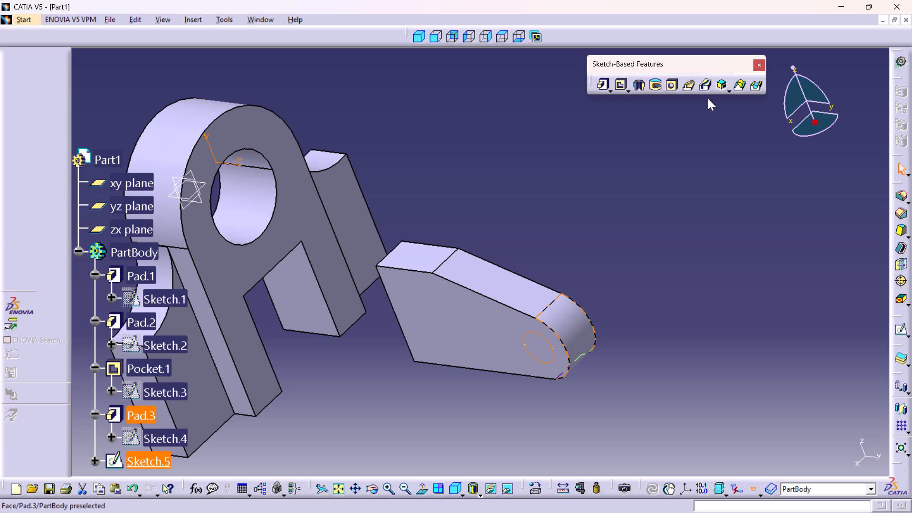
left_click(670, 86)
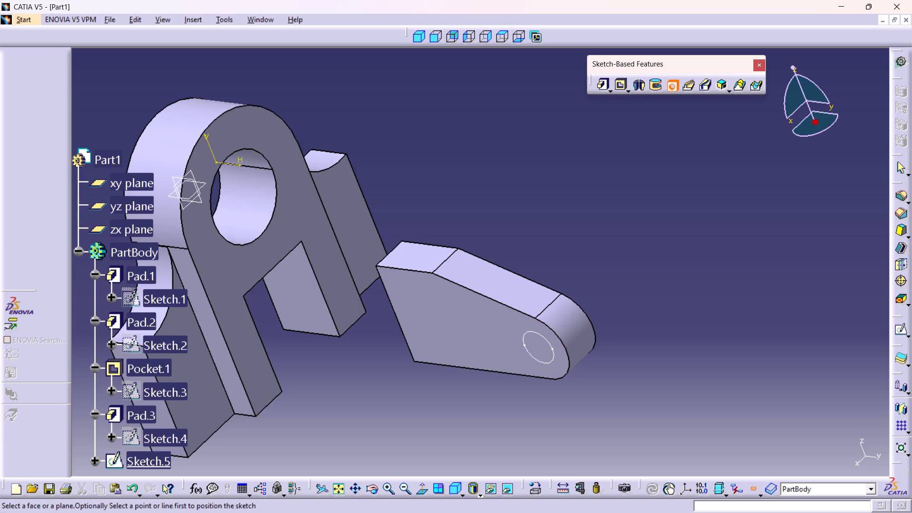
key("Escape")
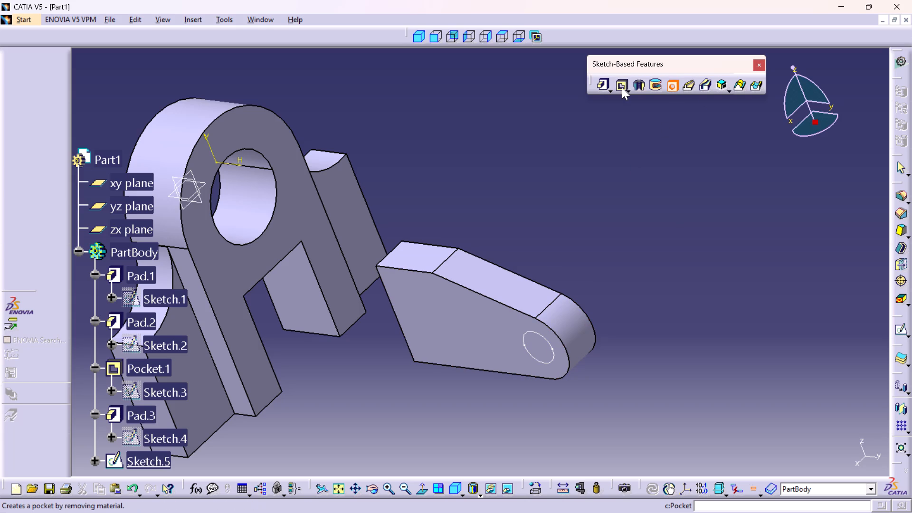
Cut the 8 mm radius circle through the arm as an Up to next pocket with a 20 mm offset.
left_click(622, 87)
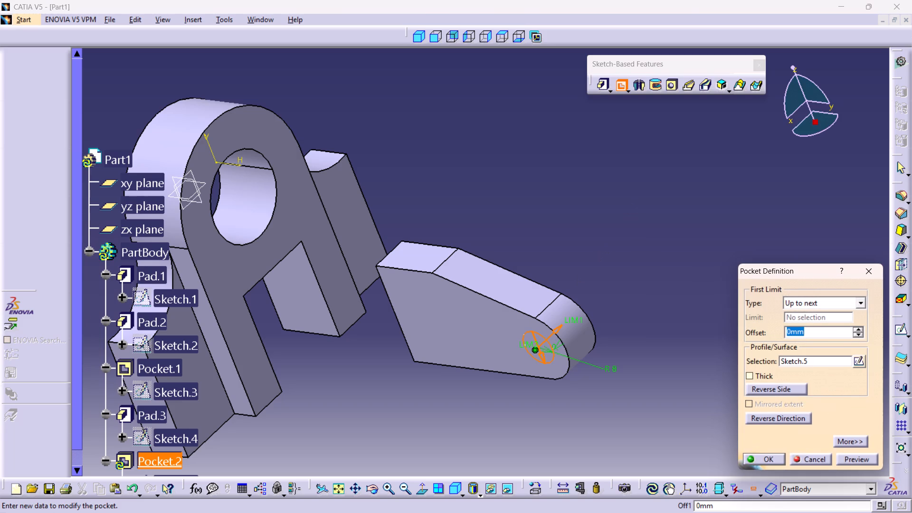
double_click(811, 331)
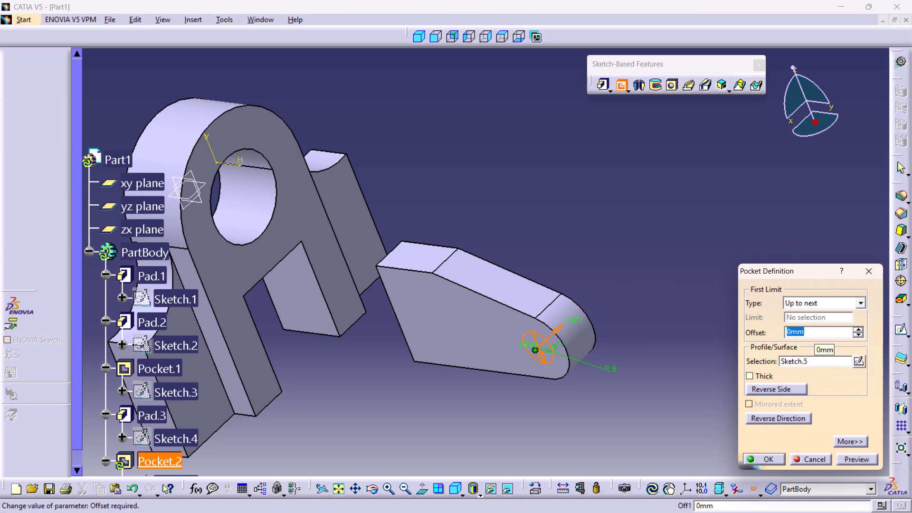
type("20")
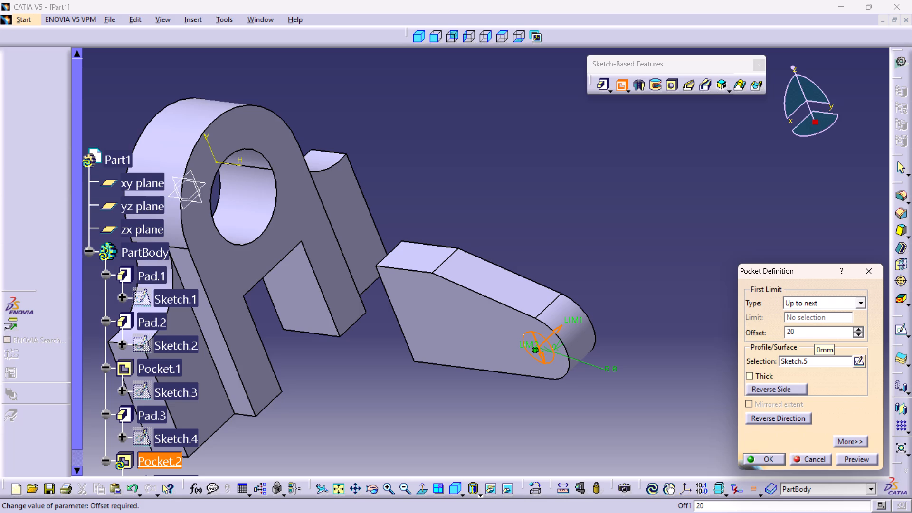
key("Return")
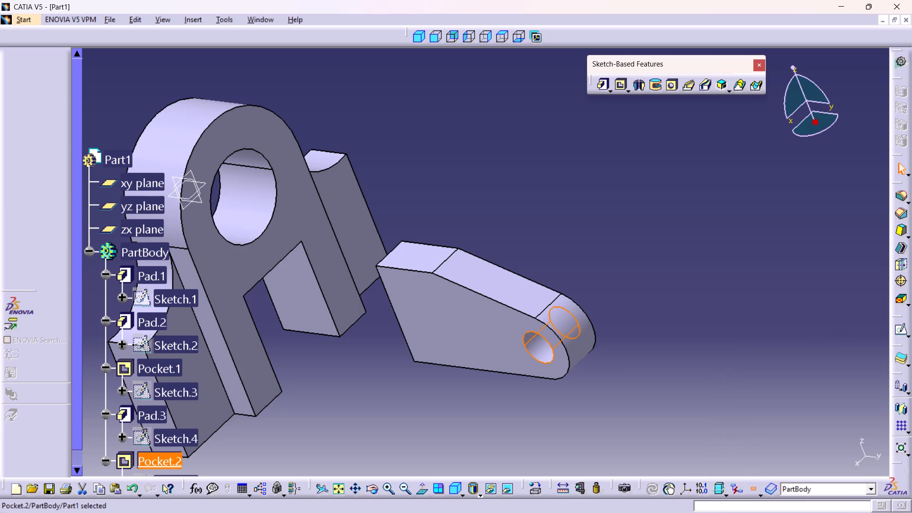
Examine the hole in the arm's rounded end from both sides of the arm.
middle_click_drag(712, 297, 631, 336, "ctrl")
right_click_drag(712, 296, 631, 336, "ctrl")
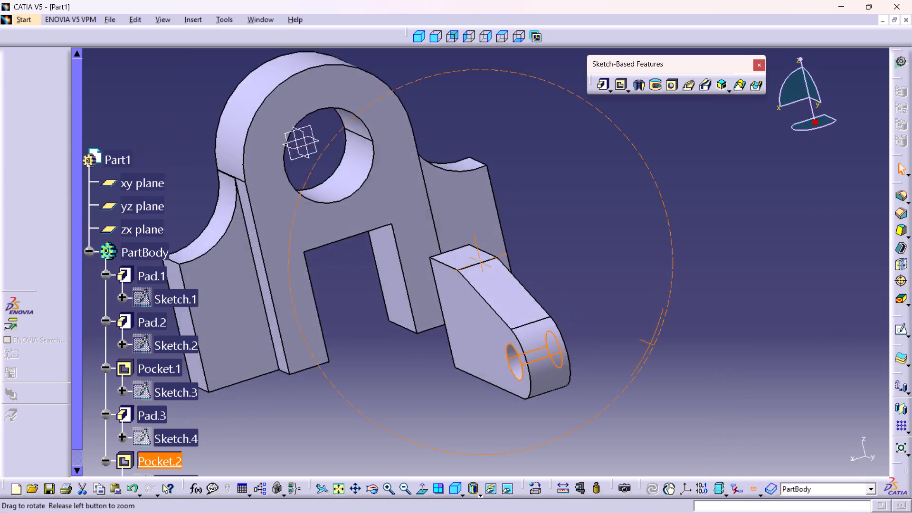
middle_click_drag(631, 336, 658, 318, "ctrl")
right_click_drag(631, 336, 658, 318, "ctrl")
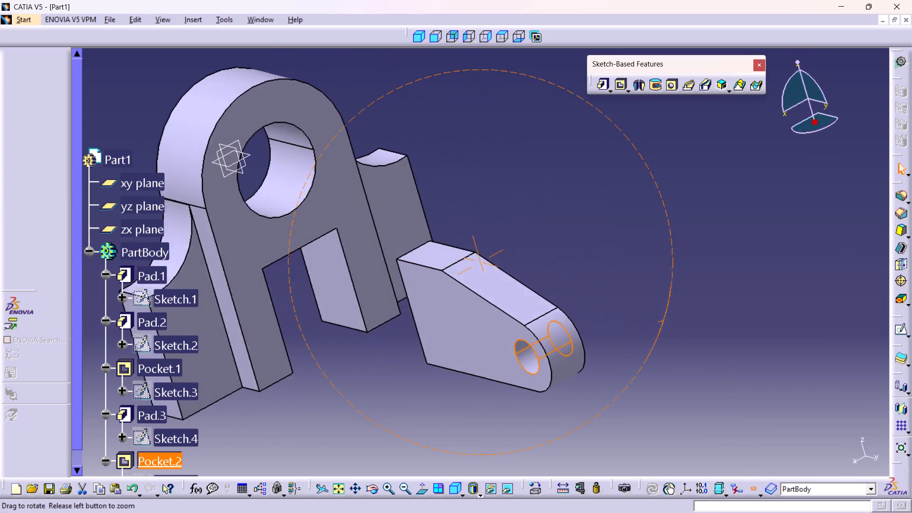
middle_click_drag(658, 318, 671, 310, "ctrl")
right_click_drag(658, 318, 671, 310, "ctrl")
middle_click_drag(620, 281, 592, 285, "ctrl")
right_click_drag(620, 280, 592, 285, "ctrl")
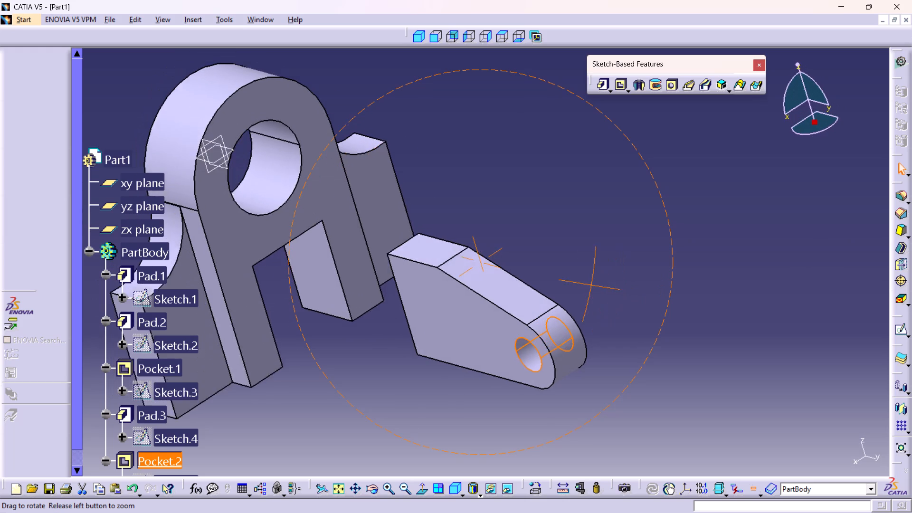
middle_click_drag(592, 285, 422, 328, "ctrl")
right_click_drag(592, 285, 422, 328, "ctrl")
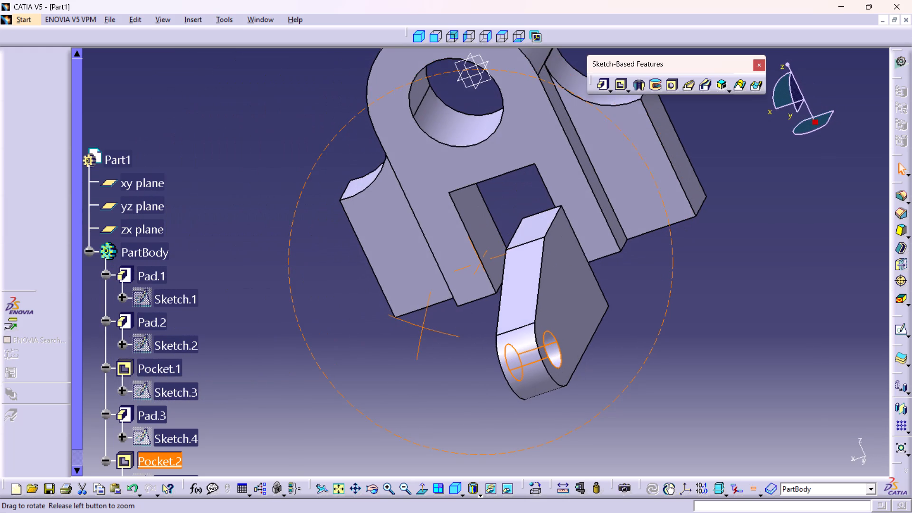
middle_click_drag(422, 328, 421, 328, "ctrl")
right_click_drag(422, 328, 421, 328, "ctrl")
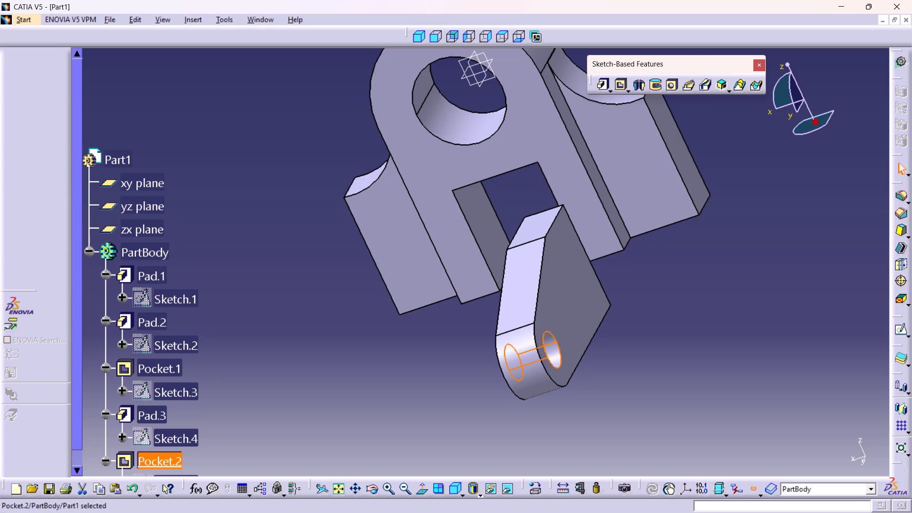
With the Sketch command active, examine the bracket and arm from several angles for the next sketch's support face.
double_click(902, 330)
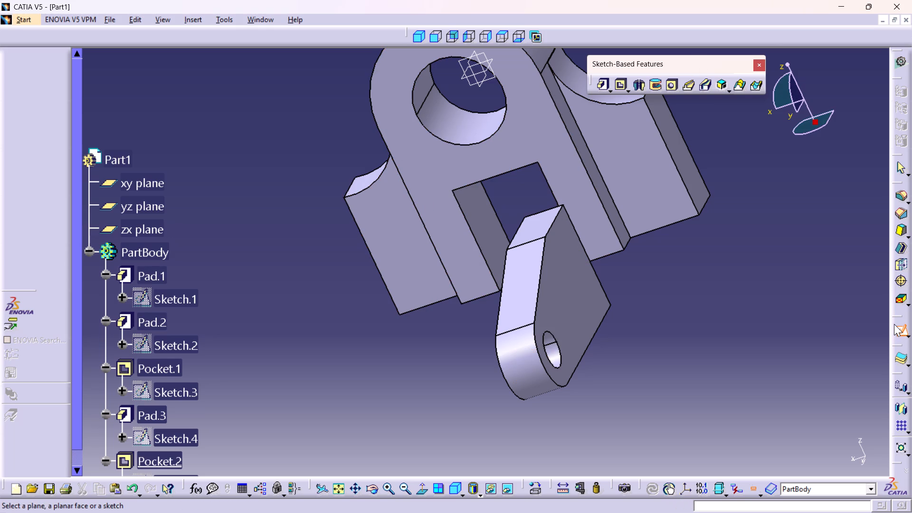
double_click(901, 329)
left_click(750, 285)
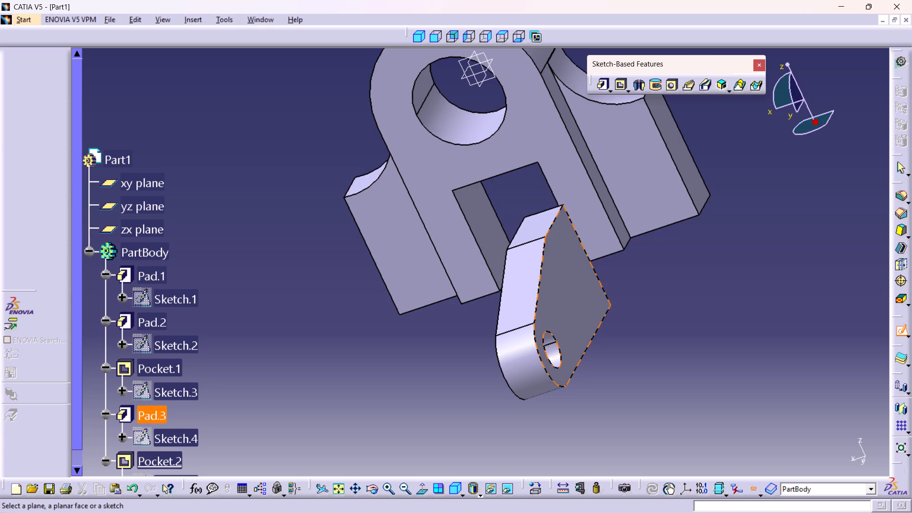
middle_click_drag(628, 176, 607, 201)
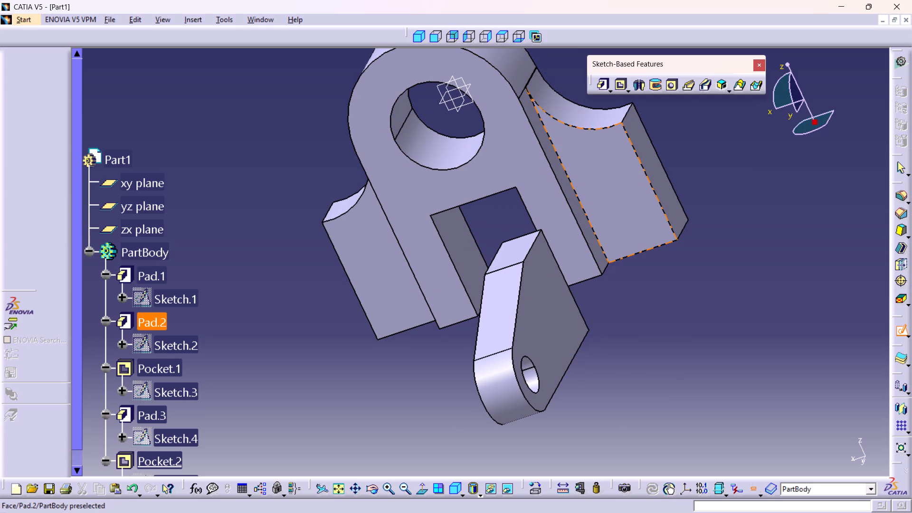
middle_click_drag(599, 292, 608, 285, "shift")
right_click_drag(599, 292, 608, 285, "shift")
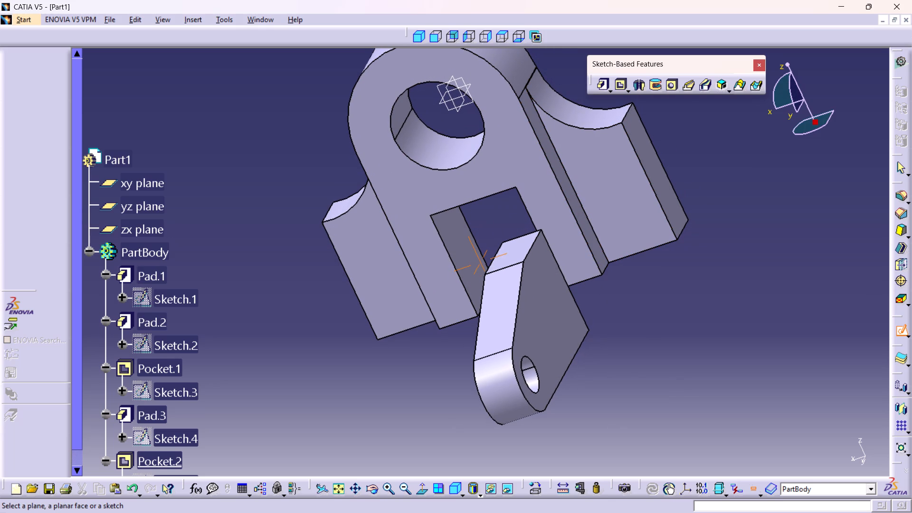
middle_click_drag(608, 285, 631, 272, "shift")
right_click_drag(608, 285, 631, 272, "shift")
middle_click_drag(608, 313, 642, 281, "ctrl")
right_click_drag(608, 313, 642, 281, "ctrl")
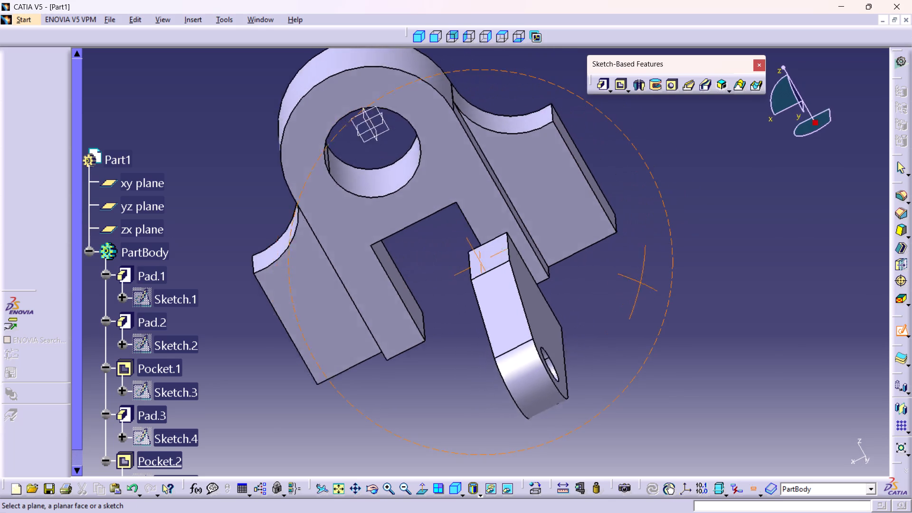
middle_click_drag(642, 281, 668, 239, "ctrl")
right_click_drag(642, 281, 668, 239, "ctrl")
middle_click_drag(447, 317, 499, 262)
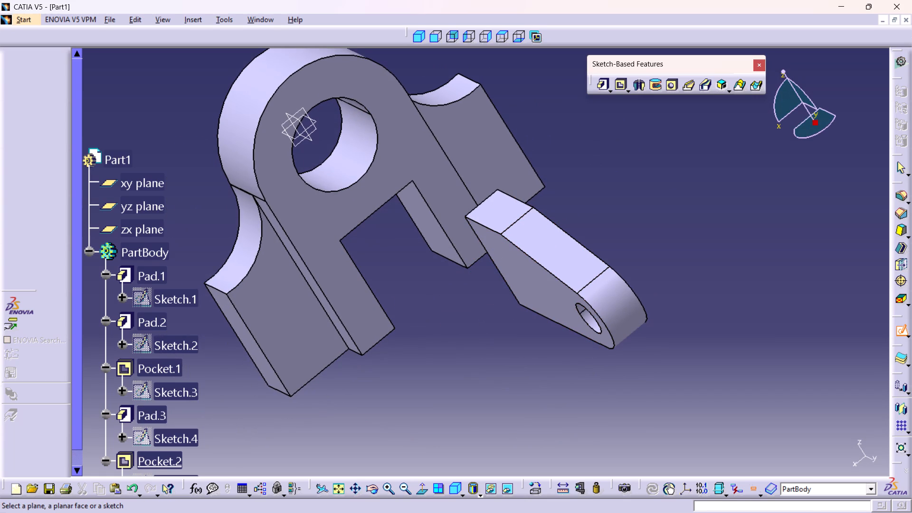
middle_click_drag(535, 182, 568, 158, "ctrl")
right_click_drag(535, 182, 568, 158, "ctrl")
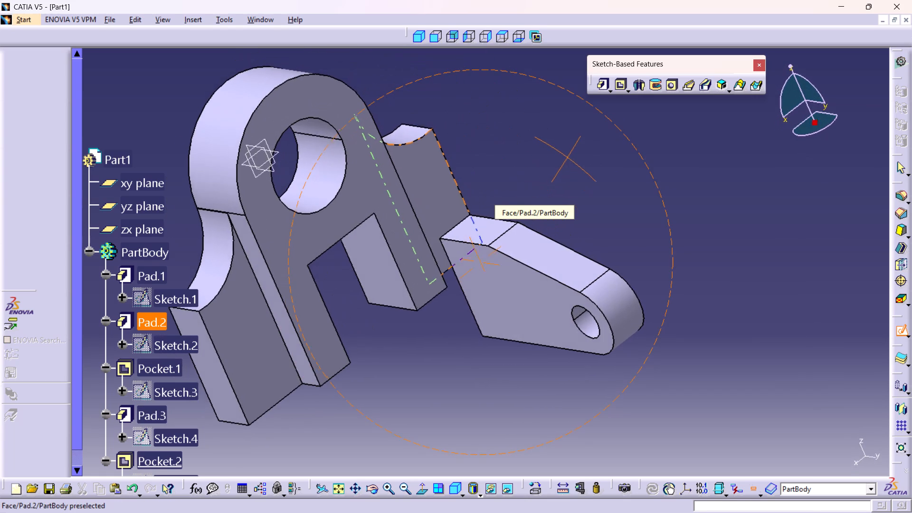
middle_click_drag(568, 158, 568, 156, "ctrl")
right_click_drag(568, 158, 566, 161, "ctrl")
middle_click_drag(484, 259, 520, 229)
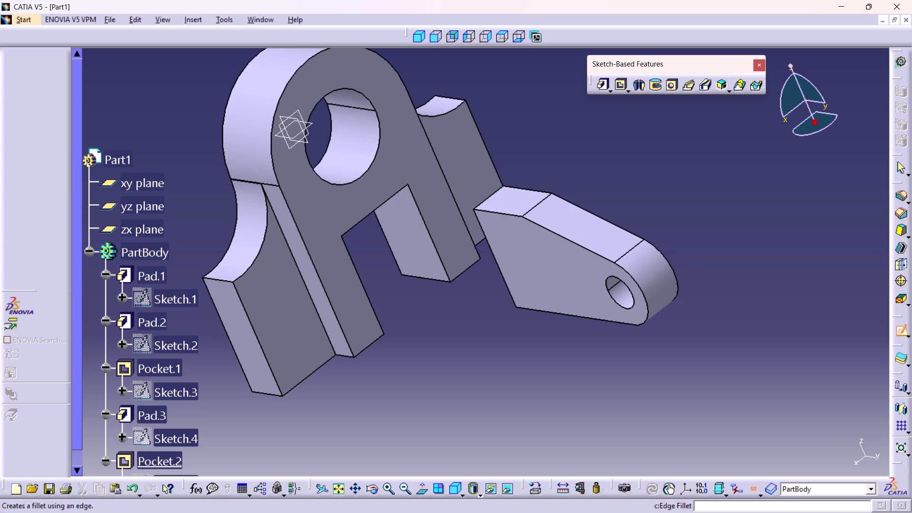
middle_click(418, 315)
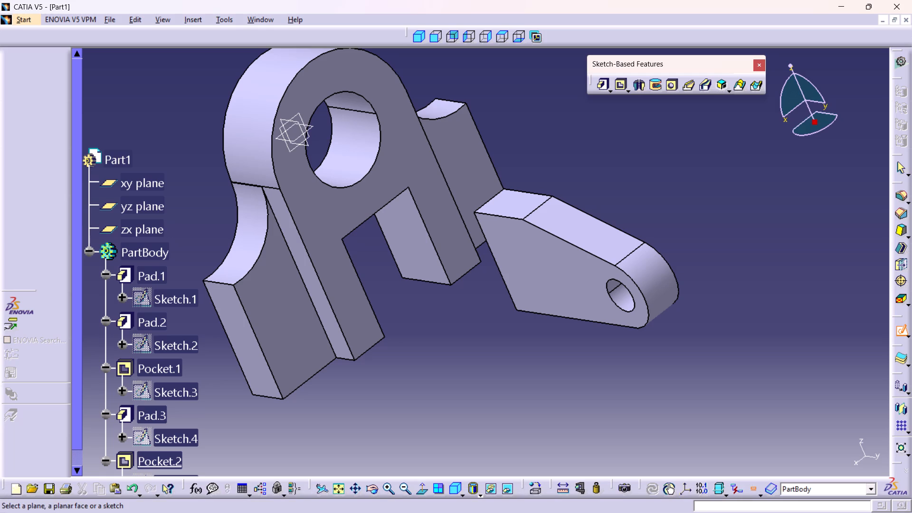
middle_click_drag(429, 322, 439, 350)
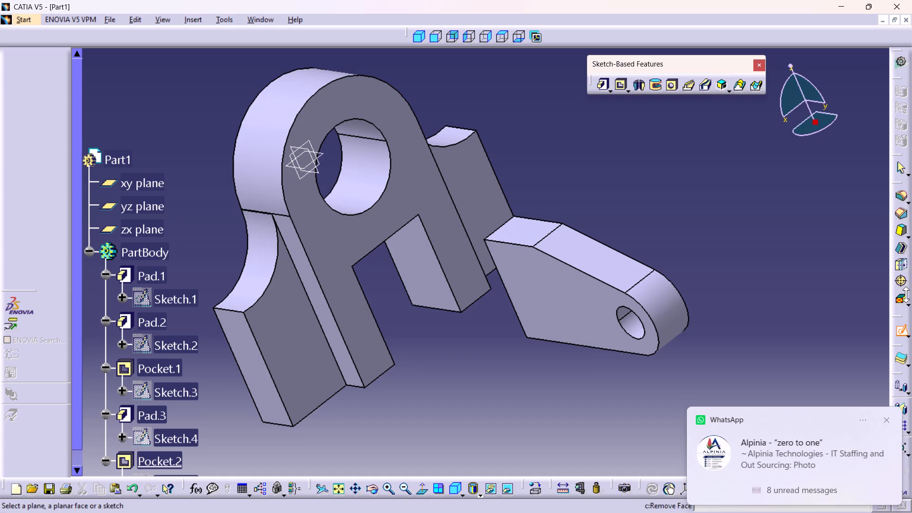
middle_click_drag(606, 268, 637, 275)
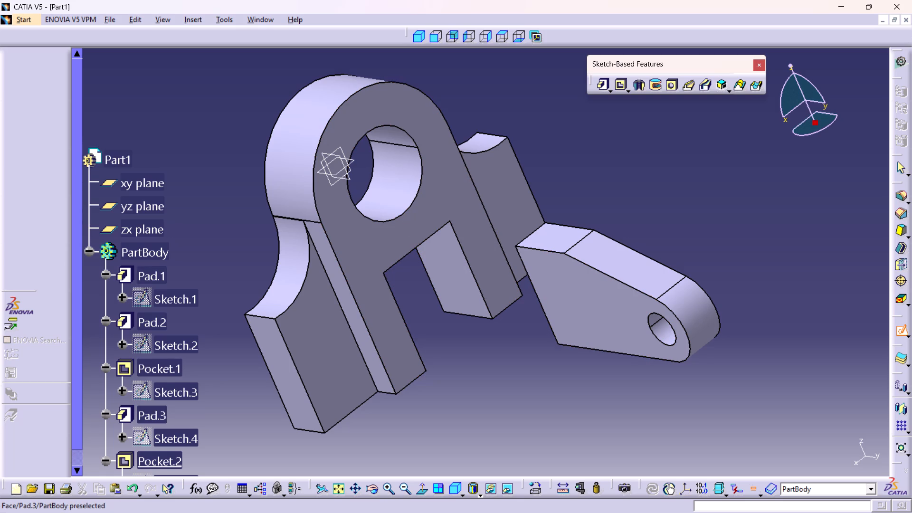
middle_click_drag(579, 270, 576, 254)
middle_click_drag(568, 259, 570, 280)
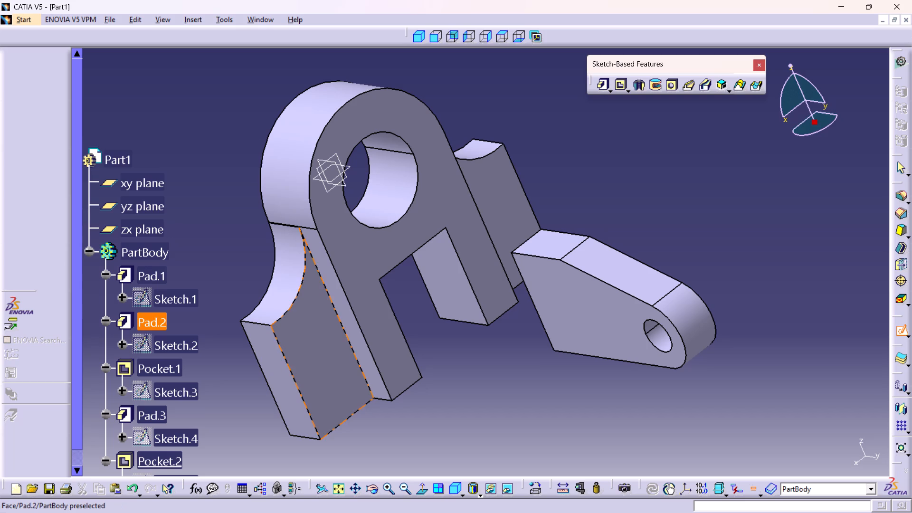
middle_click_drag(473, 368, 481, 339)
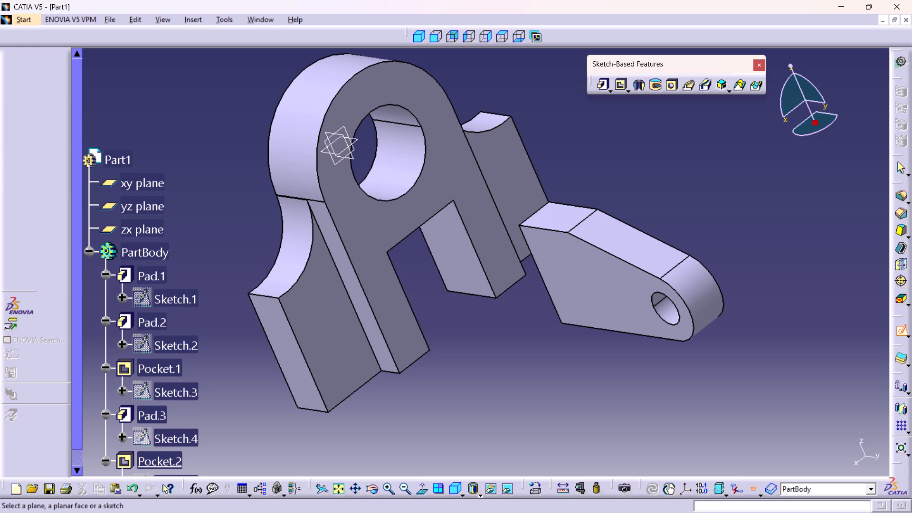
middle_click_drag(647, 387, 650, 368)
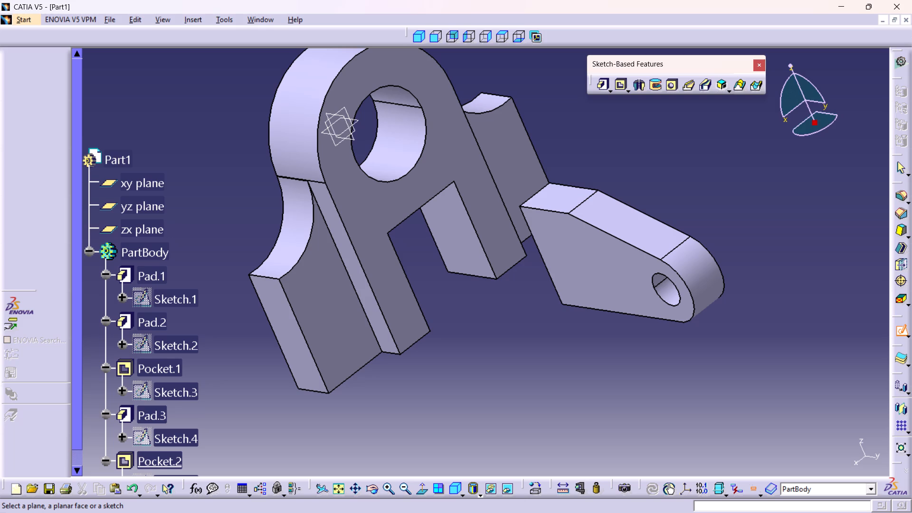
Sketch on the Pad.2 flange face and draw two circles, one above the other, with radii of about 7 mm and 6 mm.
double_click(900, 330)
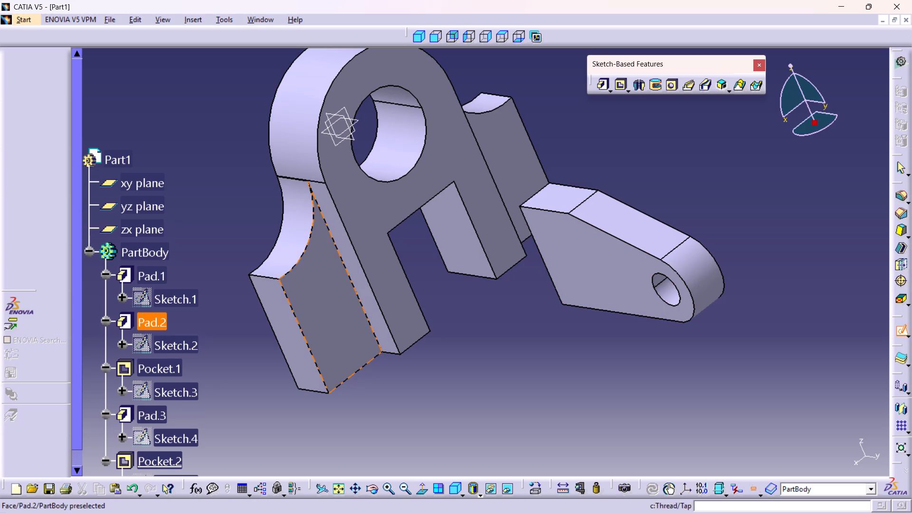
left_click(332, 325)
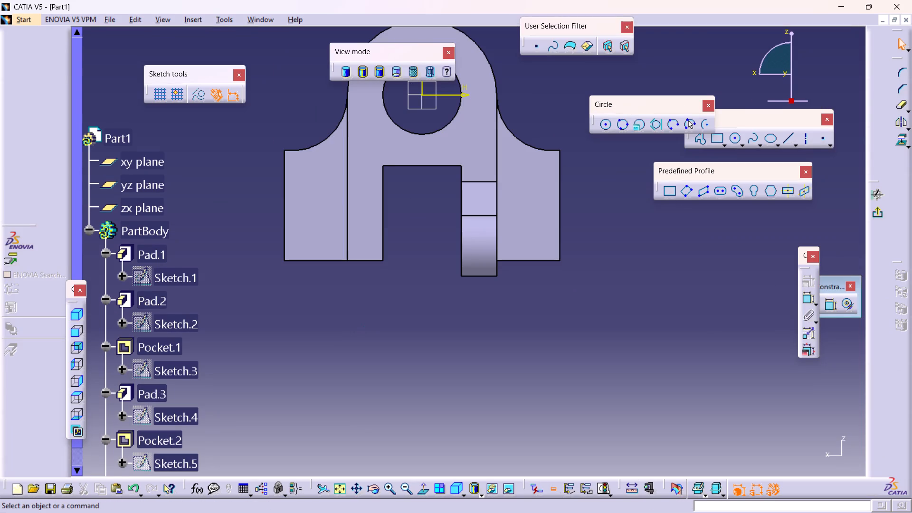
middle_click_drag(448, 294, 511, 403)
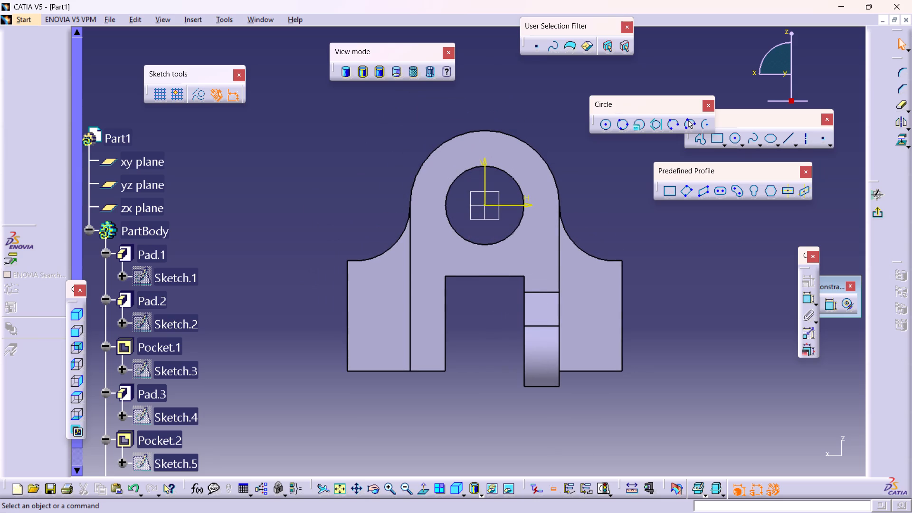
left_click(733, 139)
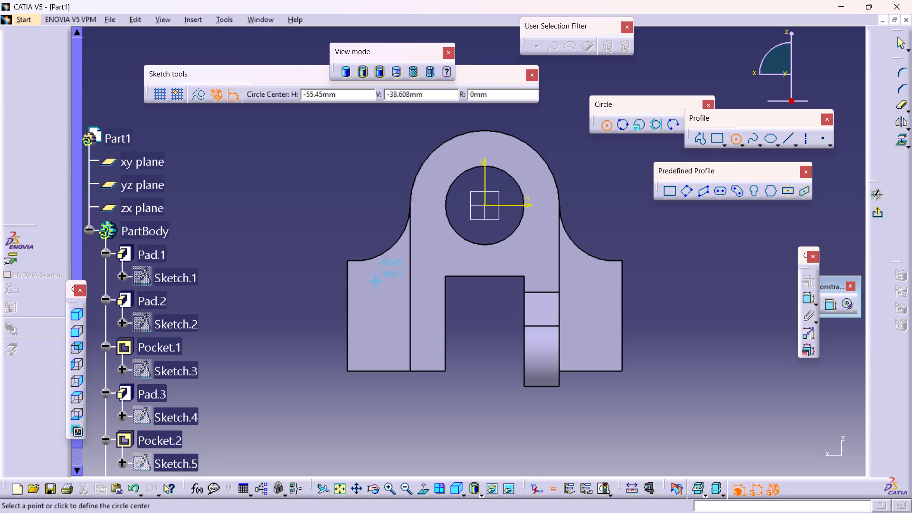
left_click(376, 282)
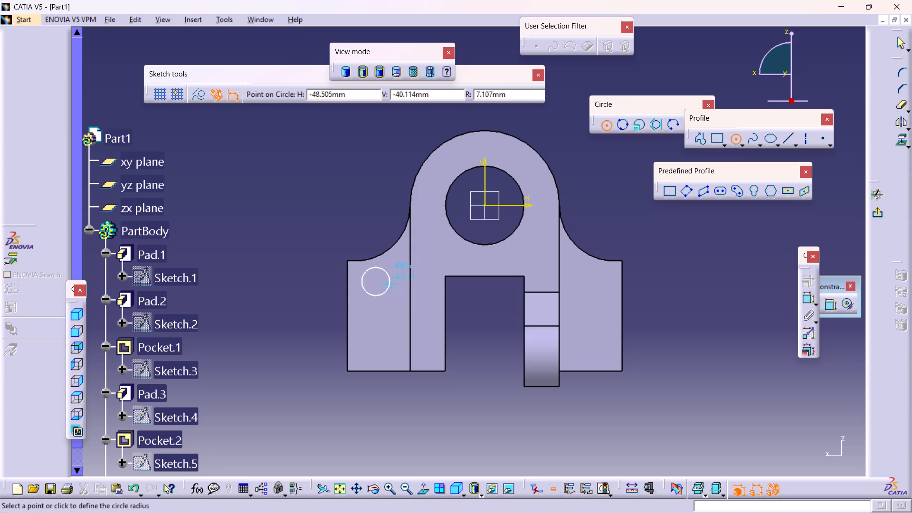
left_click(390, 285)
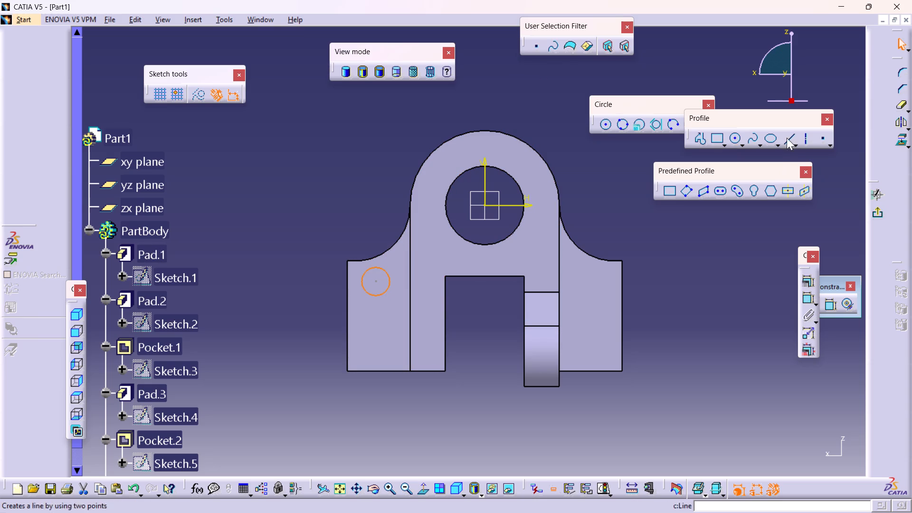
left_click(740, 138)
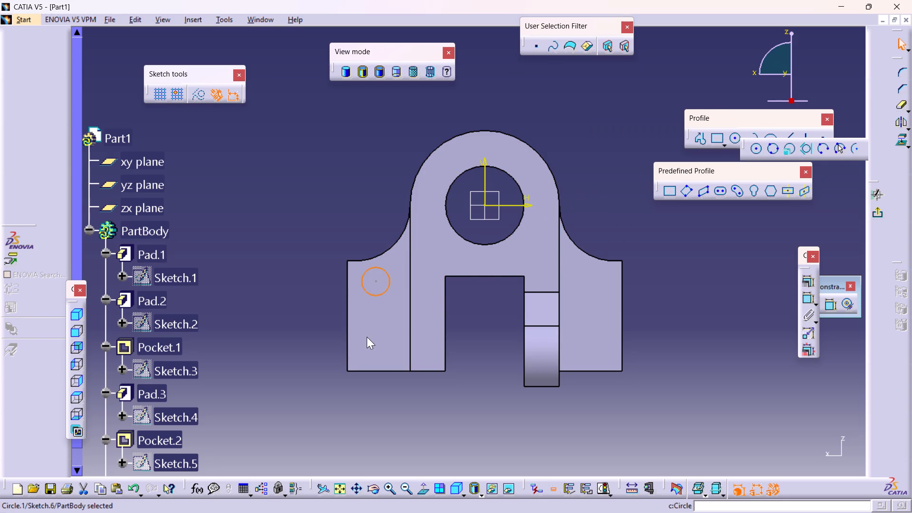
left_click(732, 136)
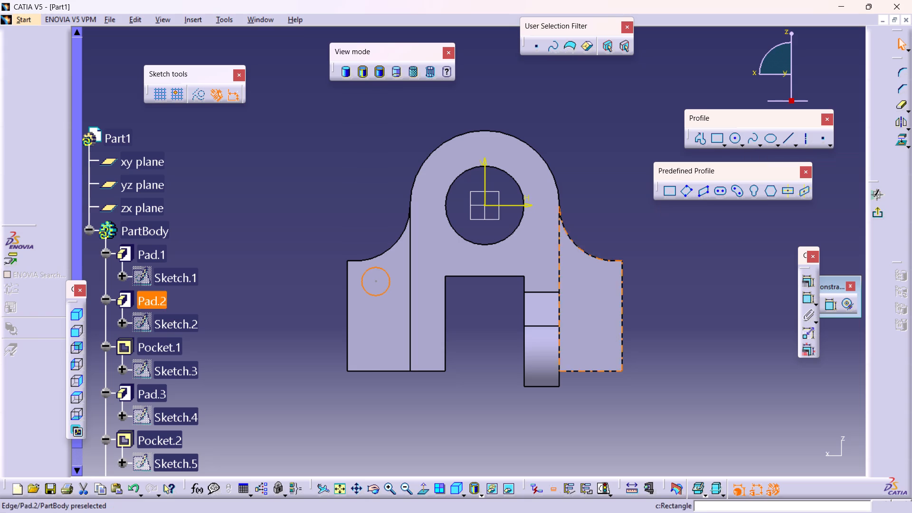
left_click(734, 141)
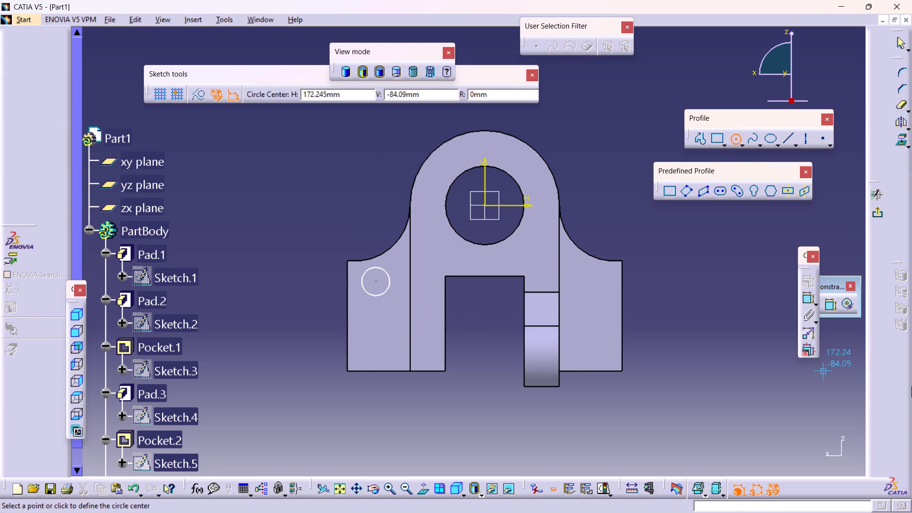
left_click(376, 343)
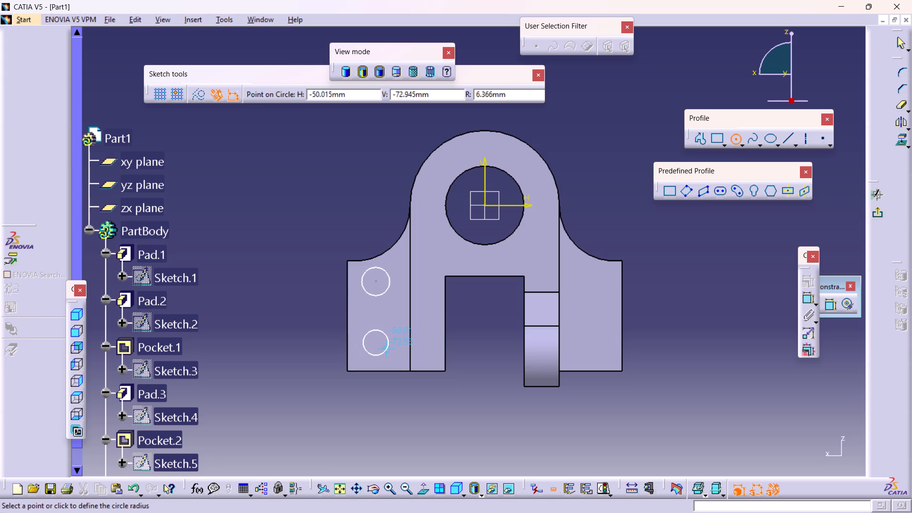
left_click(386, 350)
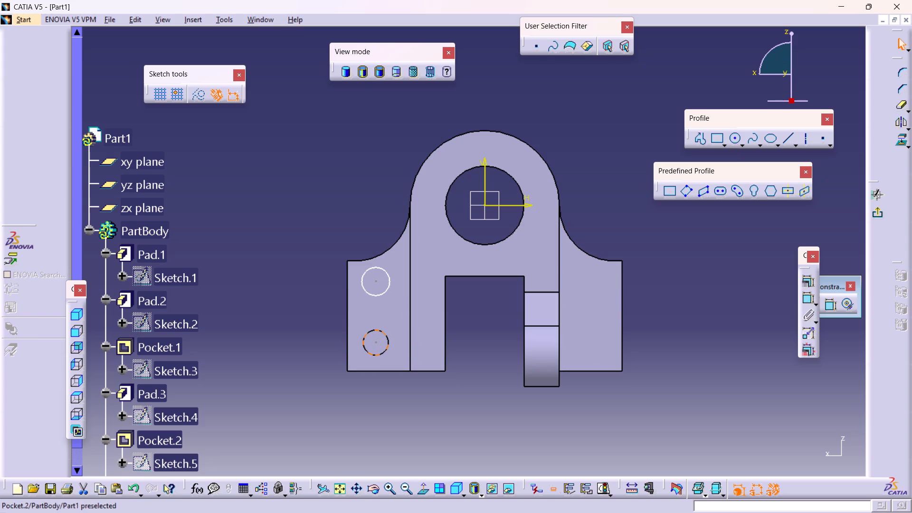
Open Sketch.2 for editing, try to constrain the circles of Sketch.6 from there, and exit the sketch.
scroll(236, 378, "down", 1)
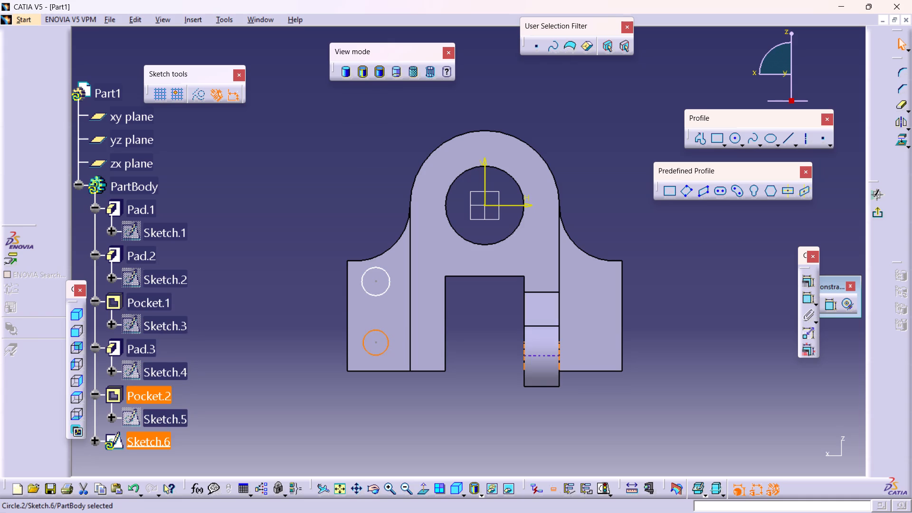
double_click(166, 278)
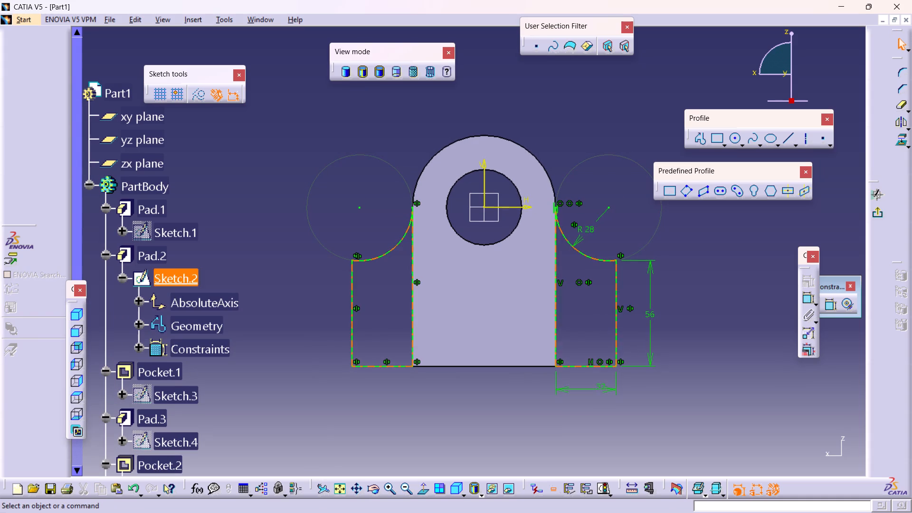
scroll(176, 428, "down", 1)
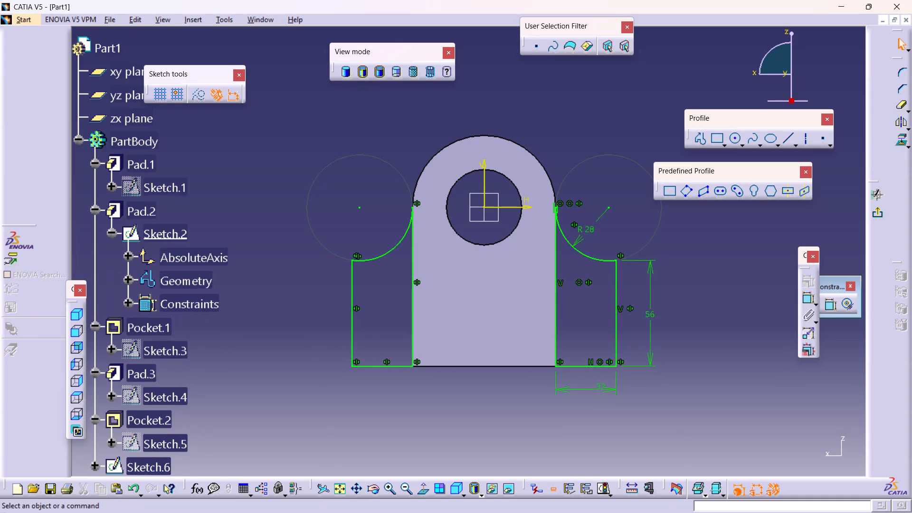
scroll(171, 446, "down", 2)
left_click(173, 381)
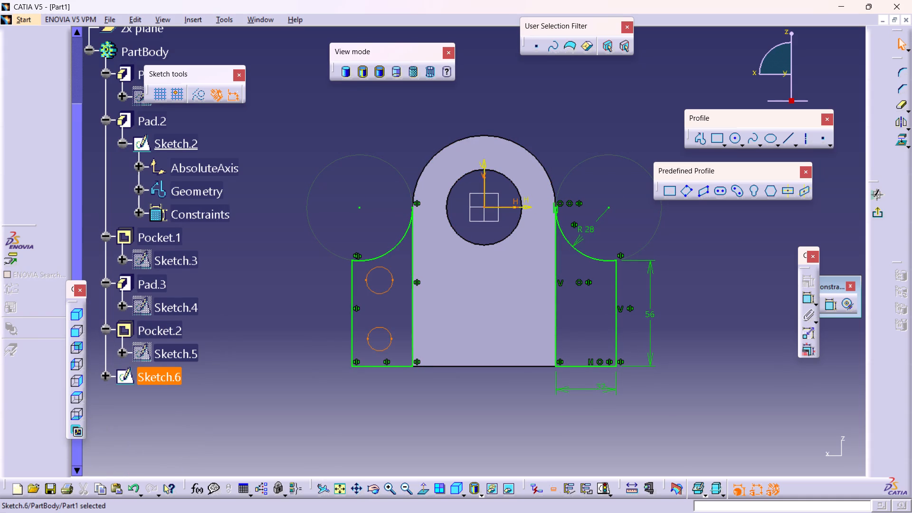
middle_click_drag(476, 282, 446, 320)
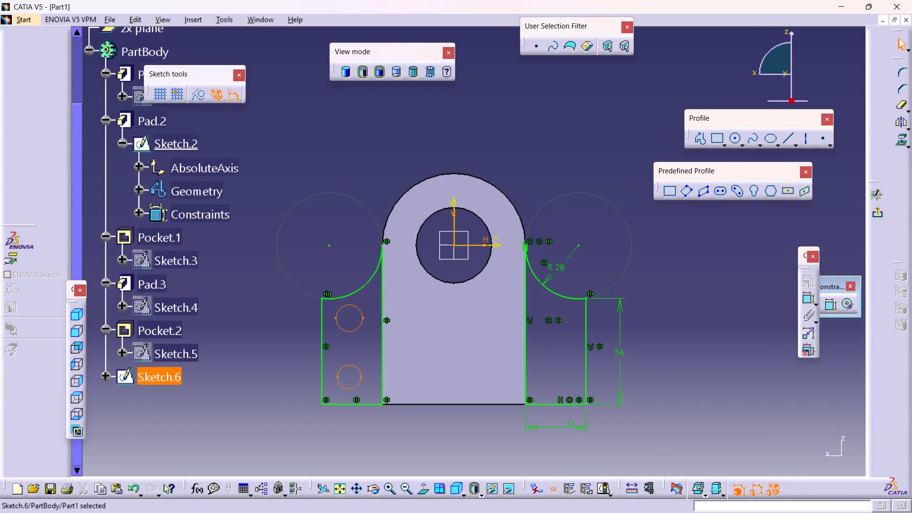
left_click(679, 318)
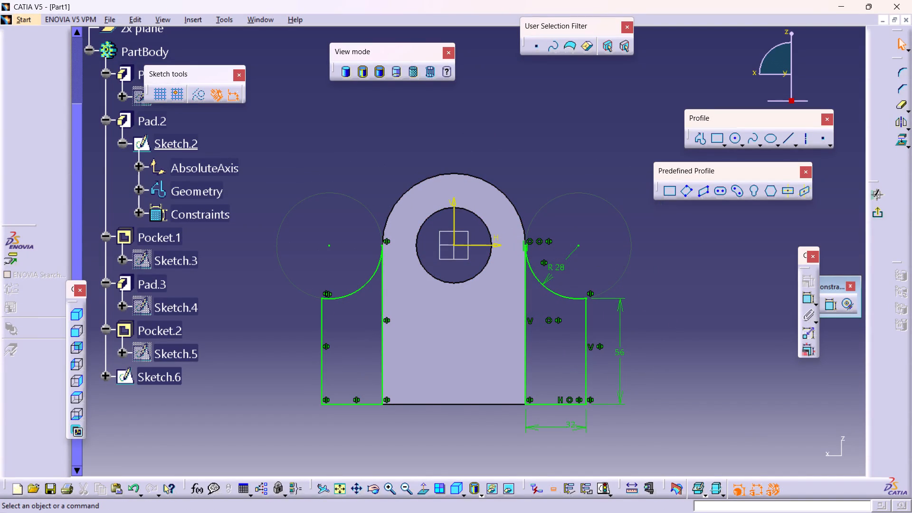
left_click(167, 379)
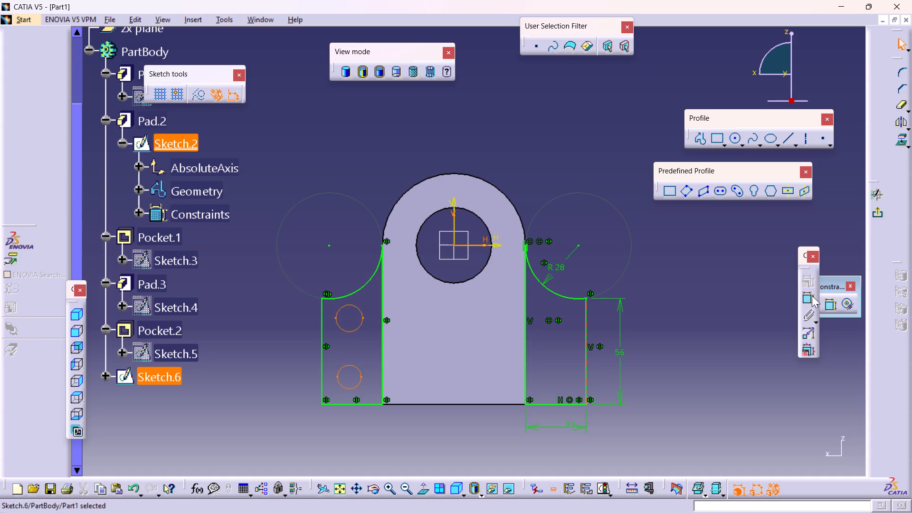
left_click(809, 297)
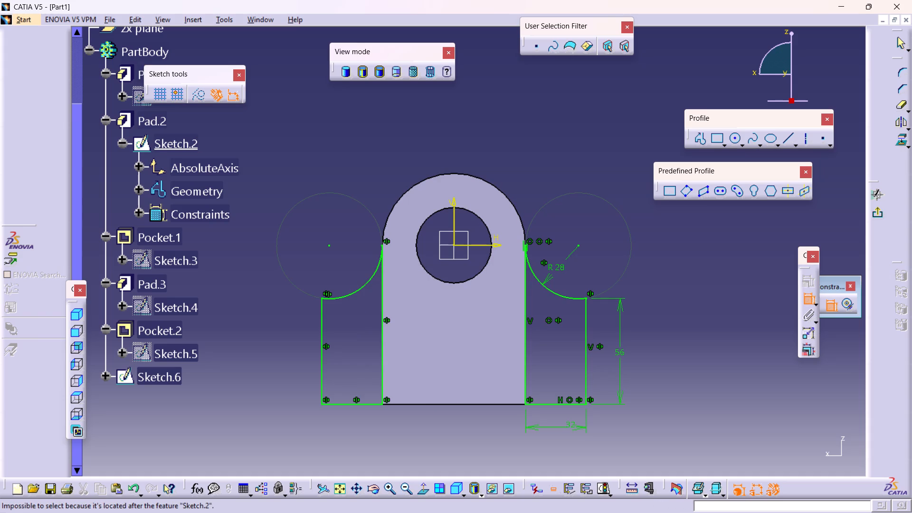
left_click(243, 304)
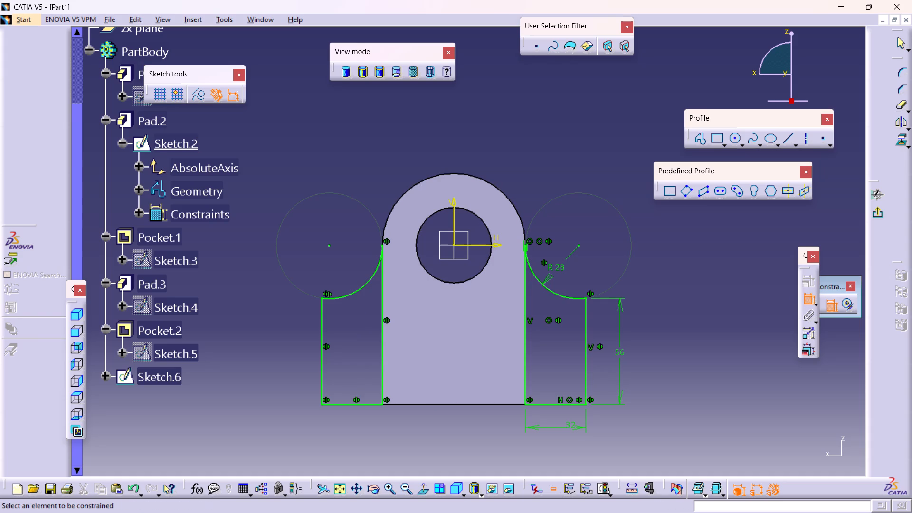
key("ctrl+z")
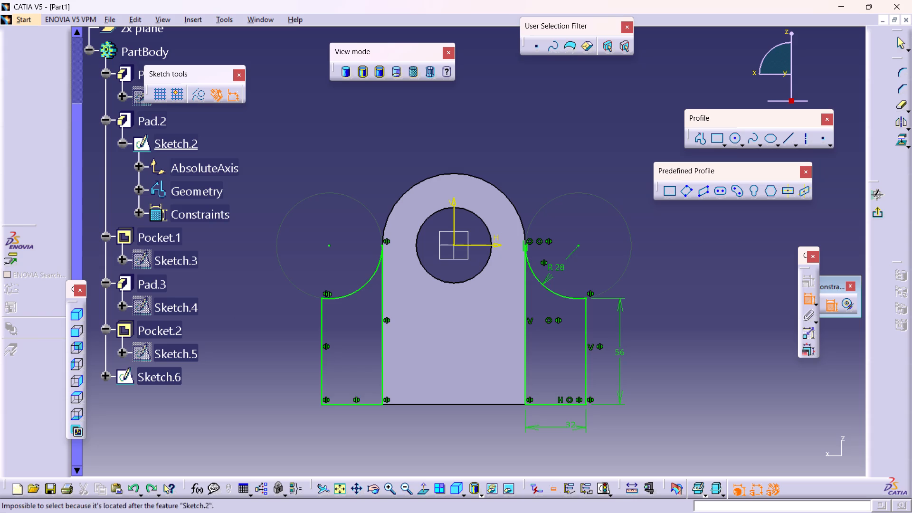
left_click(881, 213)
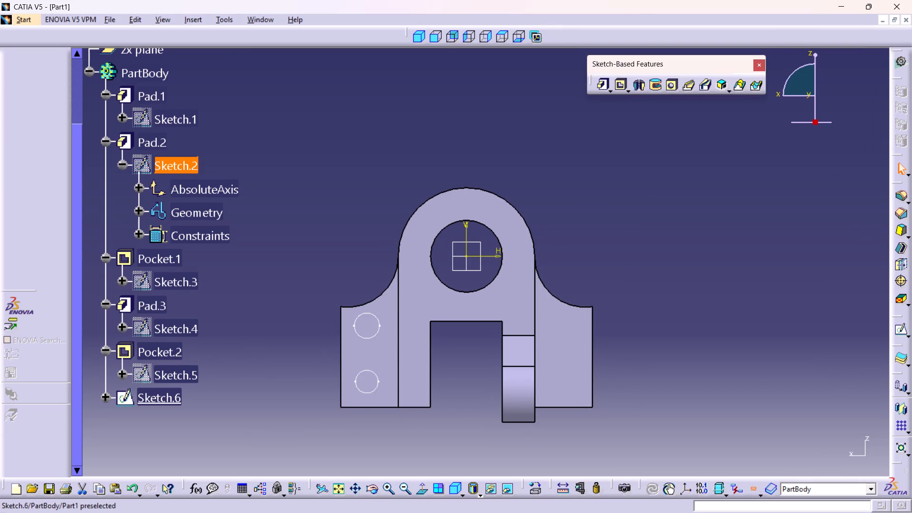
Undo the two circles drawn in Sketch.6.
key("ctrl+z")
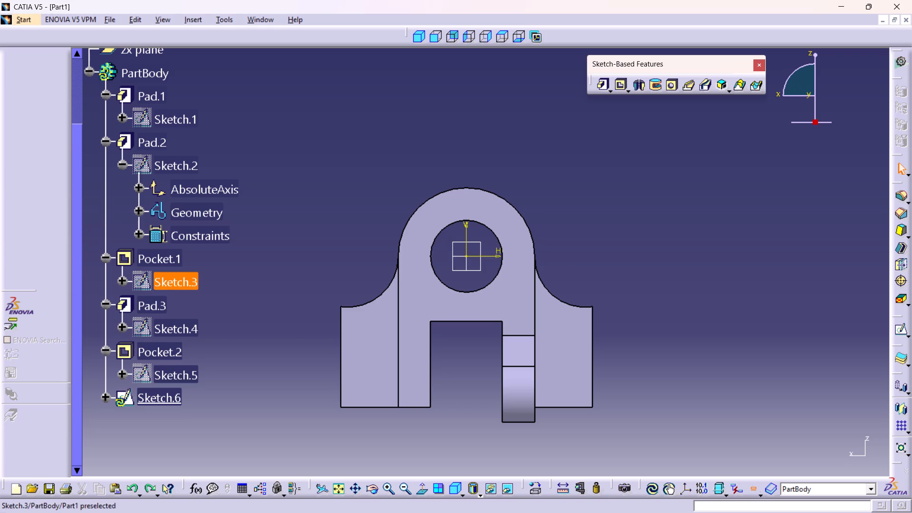
Reopen Sketch.2 and draw two vertically aligned circles in its undimensioned flange profile, about 6.5 mm radius above and 7.5 mm below.
double_click(192, 169)
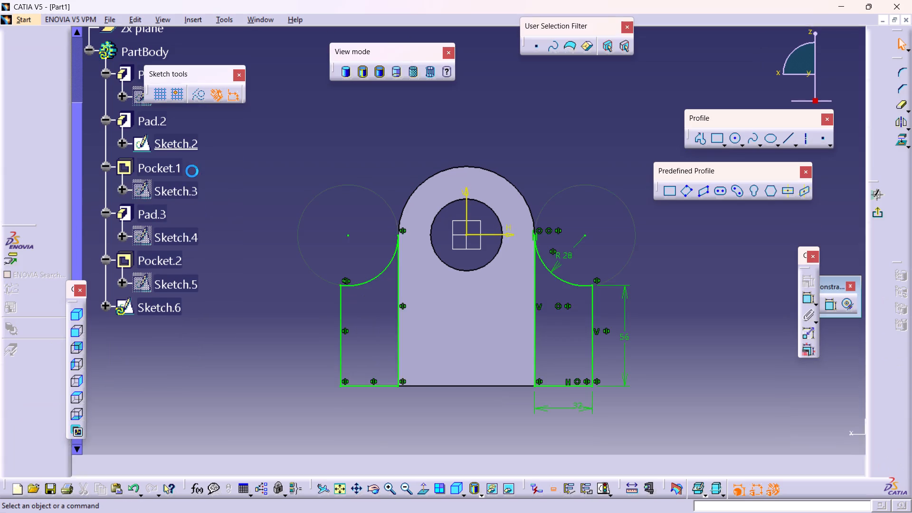
middle_click_drag(495, 345, 505, 328)
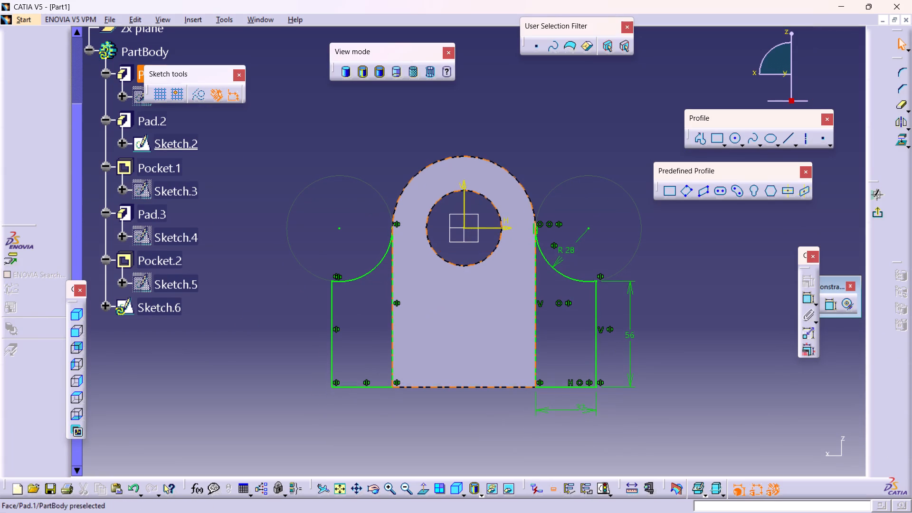
left_click(734, 137)
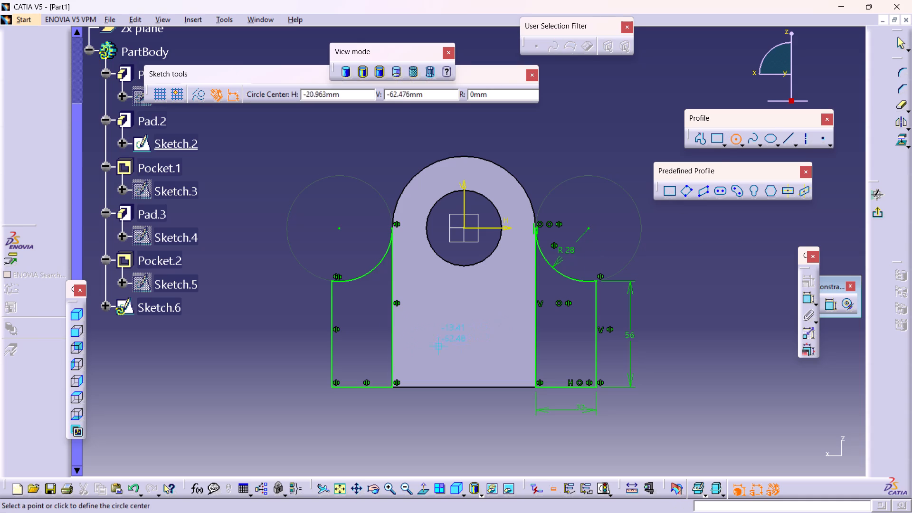
left_click(358, 303)
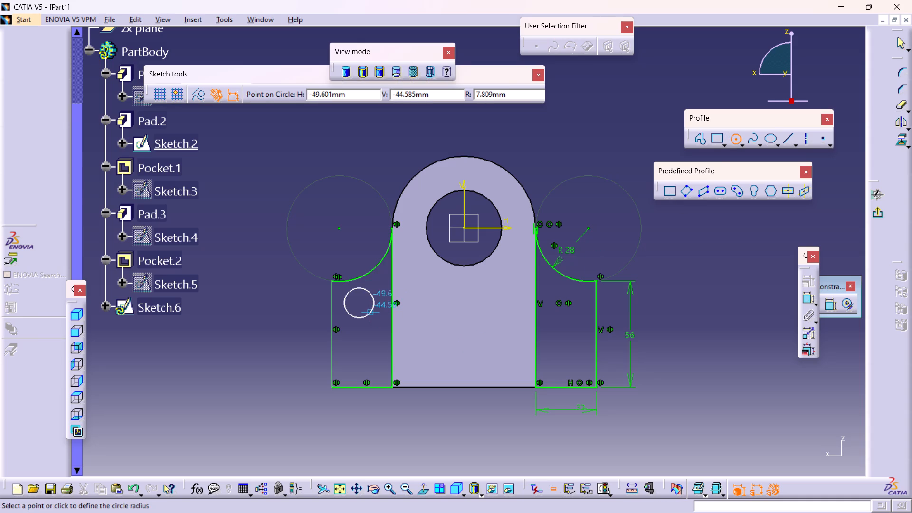
left_click(370, 307)
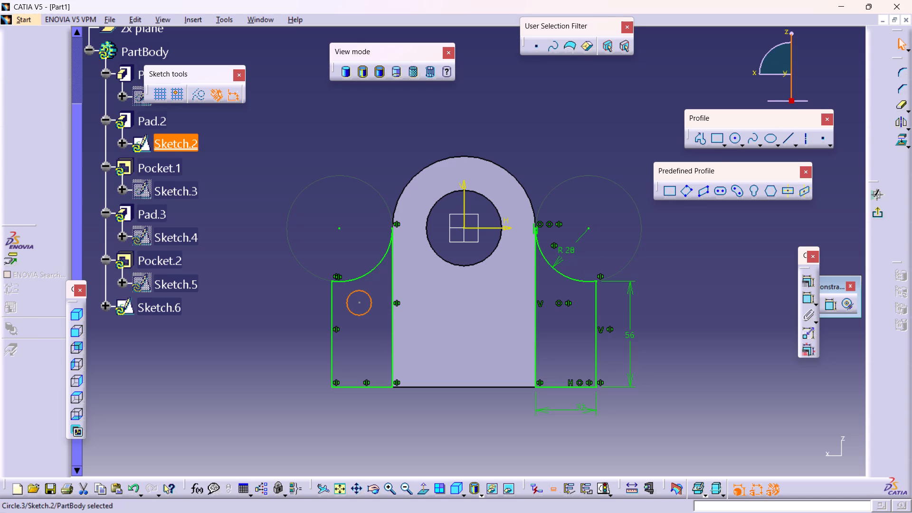
double_click(736, 141)
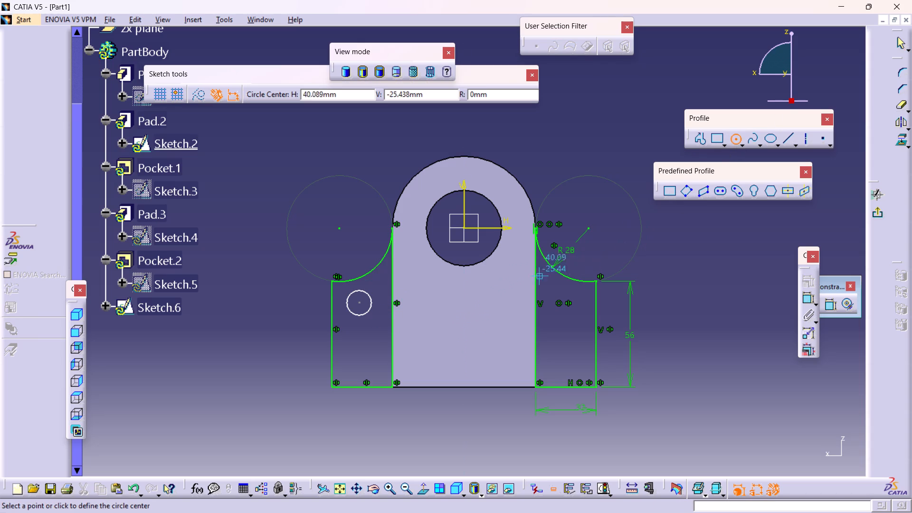
left_click(356, 354)
left_click(371, 361)
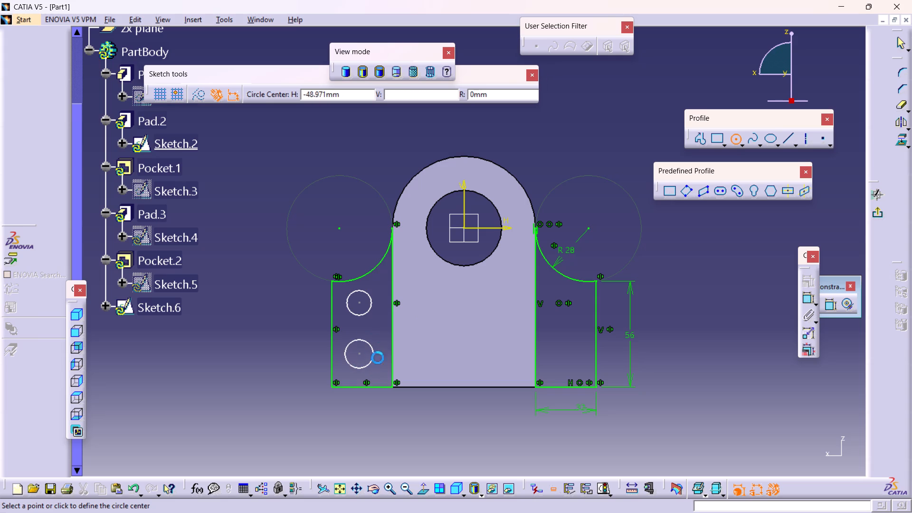
key("Escape")
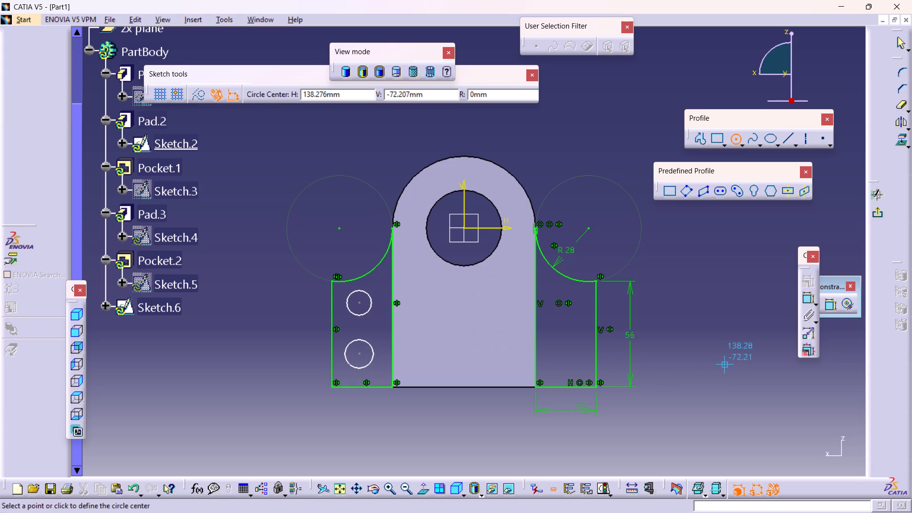
key("Escape")
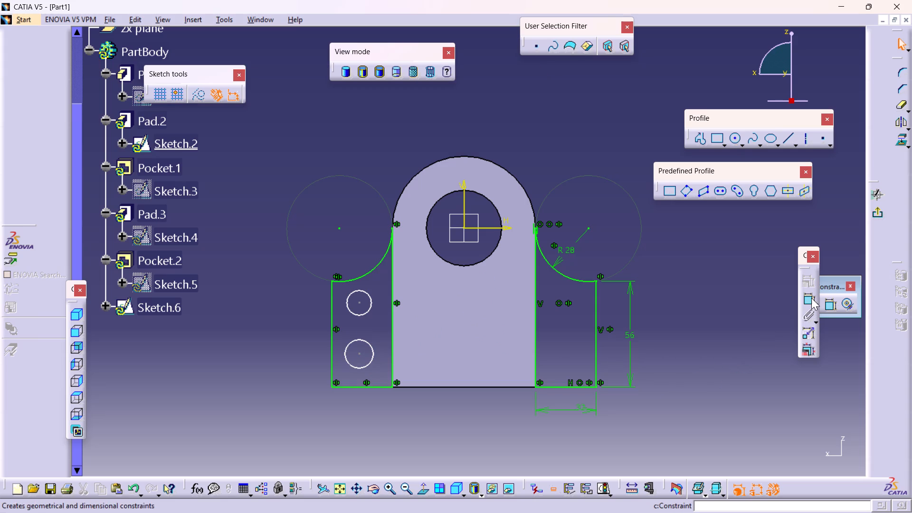
Dimension the radii of the lower and upper circles, placing both dimensions outside the flange profile.
double_click(811, 298)
left_click(349, 365)
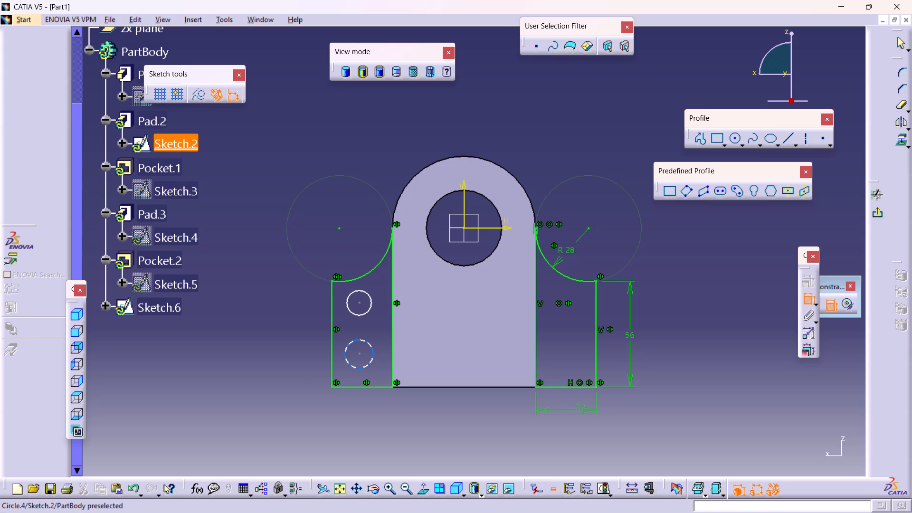
left_click(291, 355)
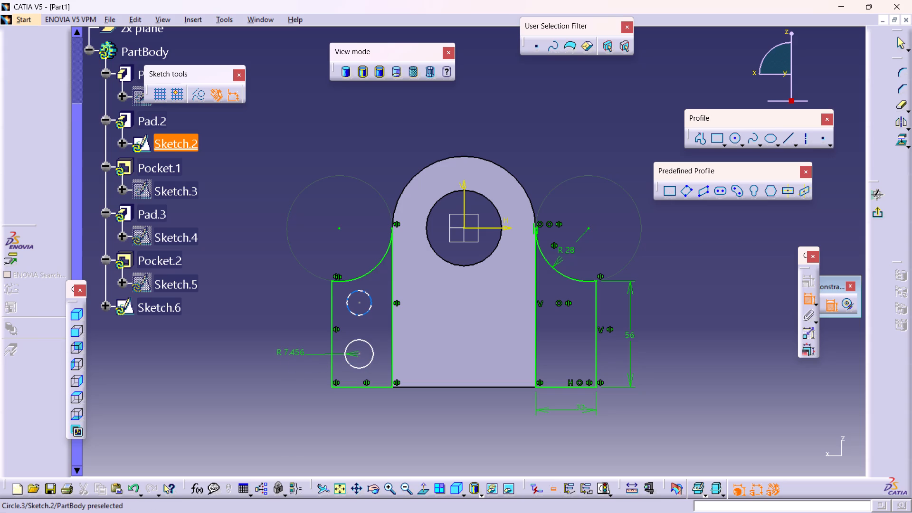
left_click(348, 309)
left_click(294, 293)
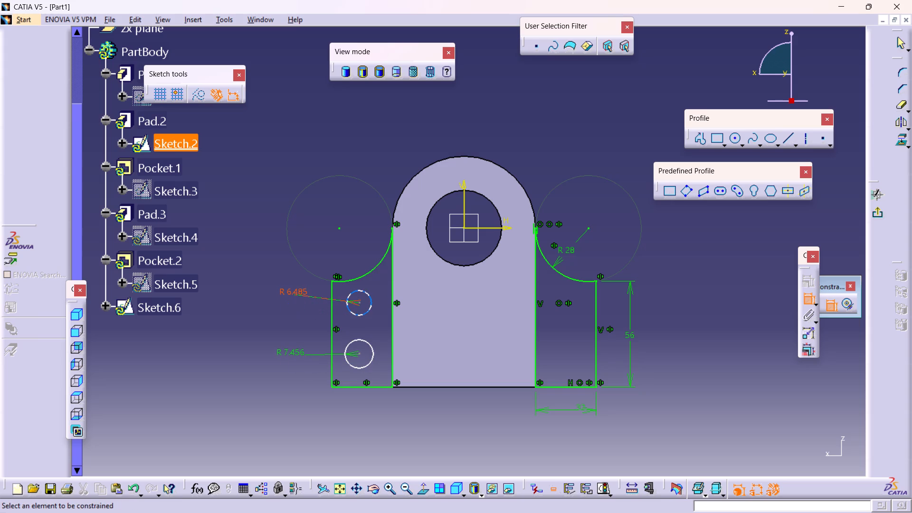
Set the radii of the upper and lower flange circles to 8 mm each.
double_click(299, 292)
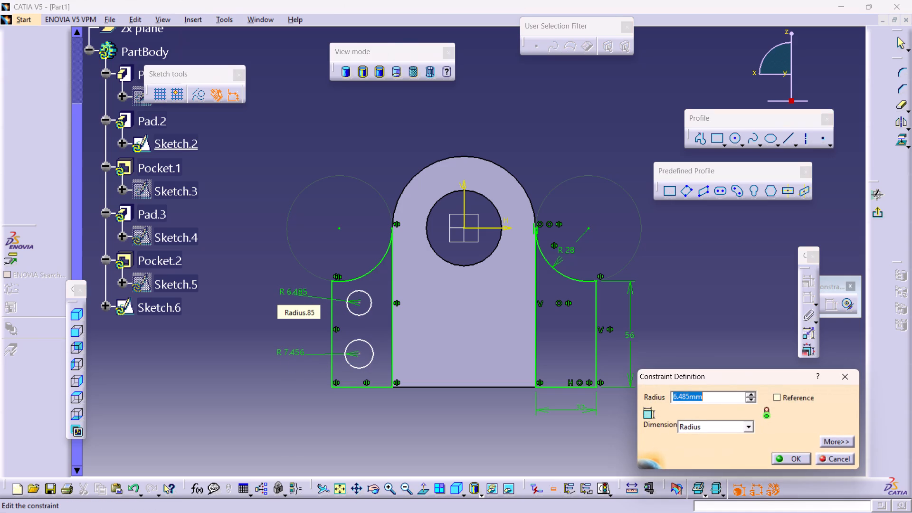
key("8")
key("Return")
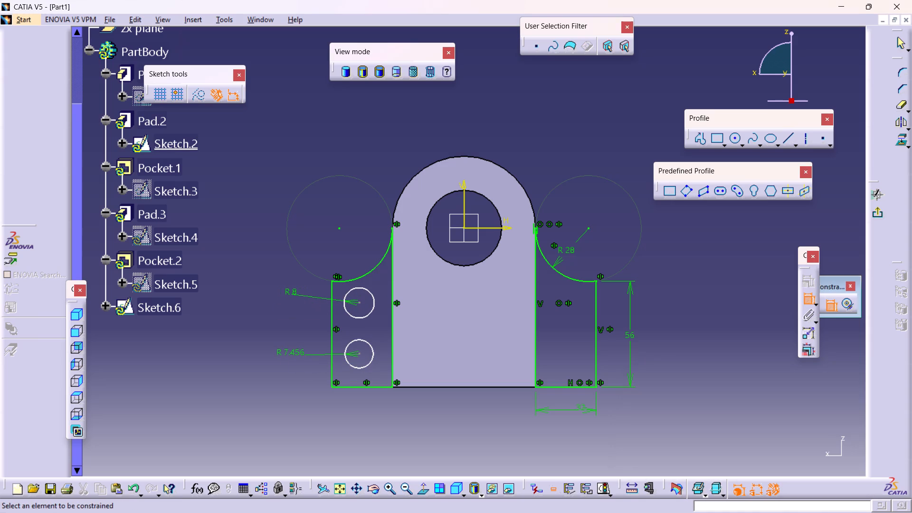
double_click(298, 348)
key("8")
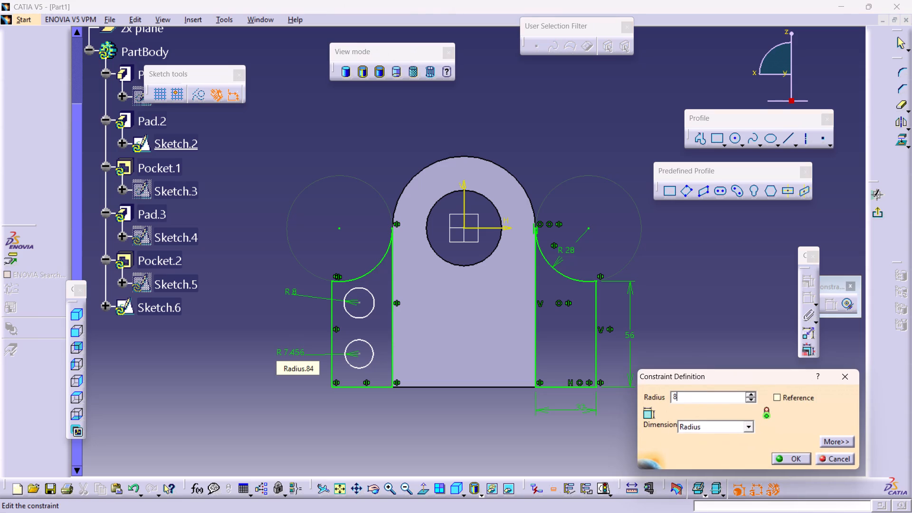
key("Return")
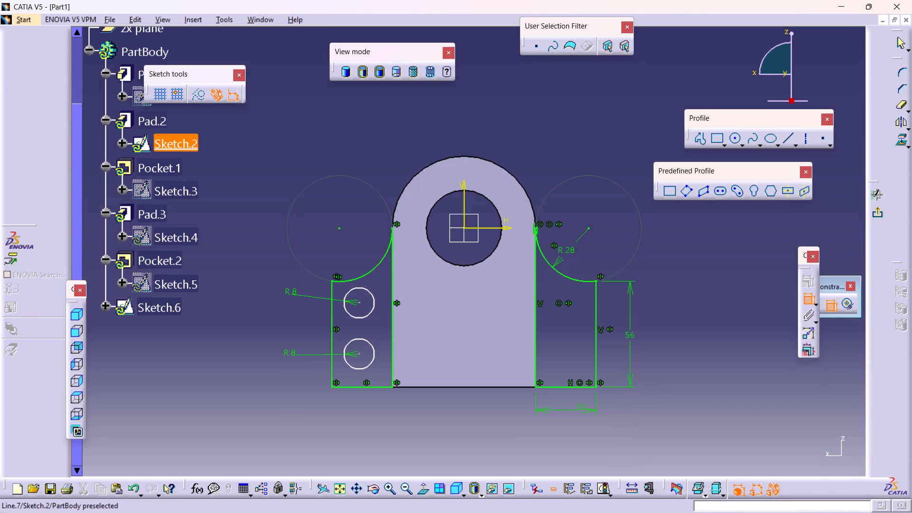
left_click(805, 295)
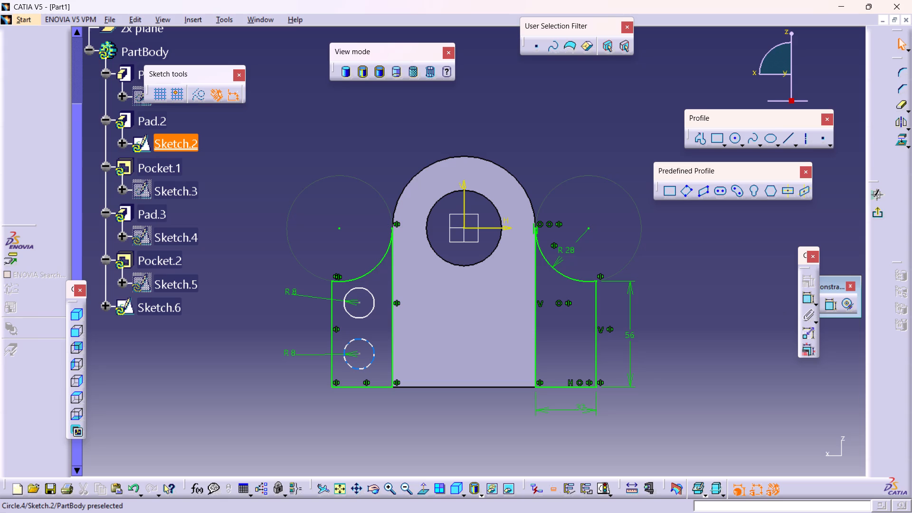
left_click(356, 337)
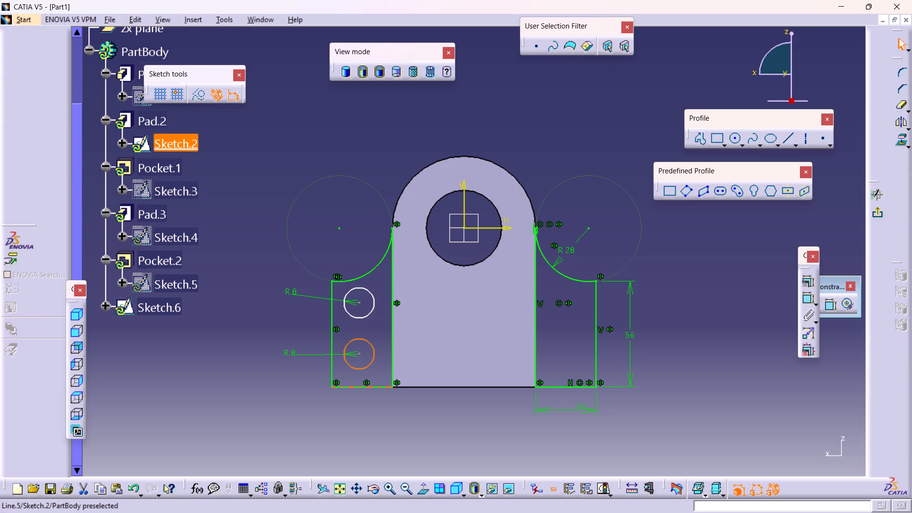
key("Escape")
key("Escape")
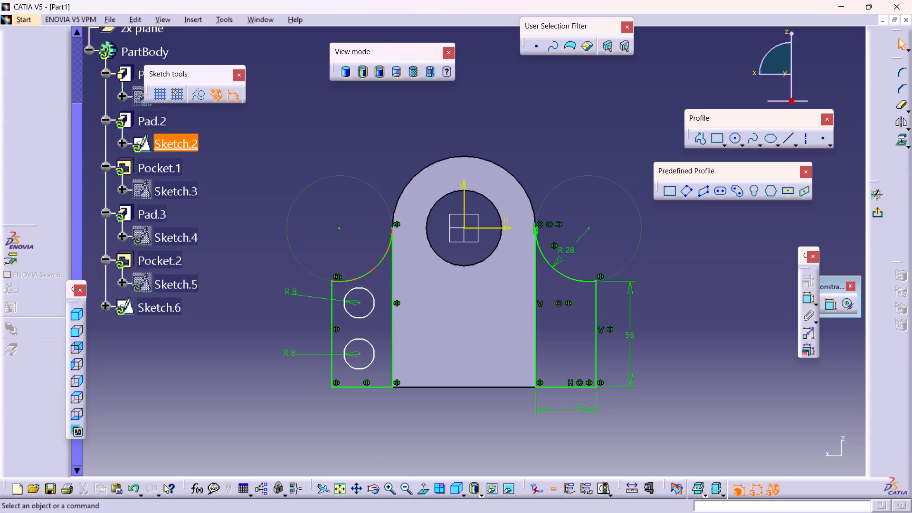
Dimension the vertical distance from the flange's concave arc to the upper circle's centre and set it to 14 mm.
double_click(808, 297)
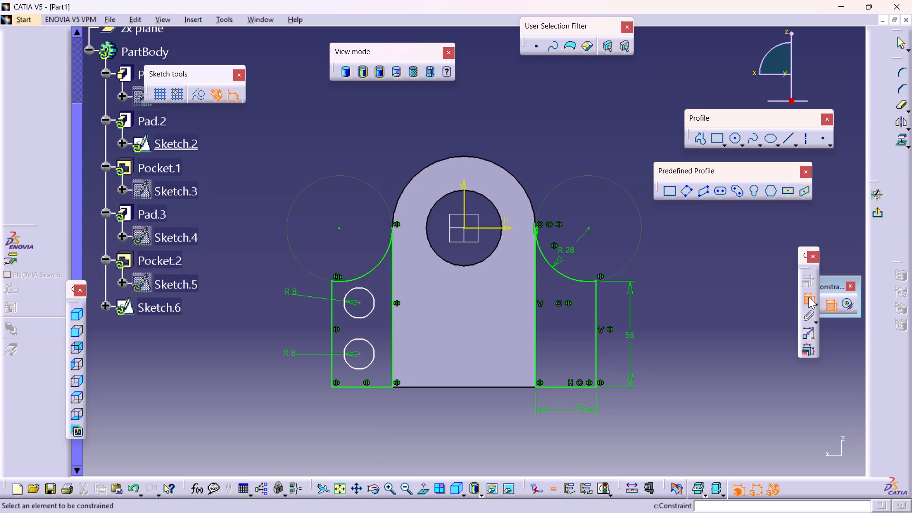
left_click(353, 279)
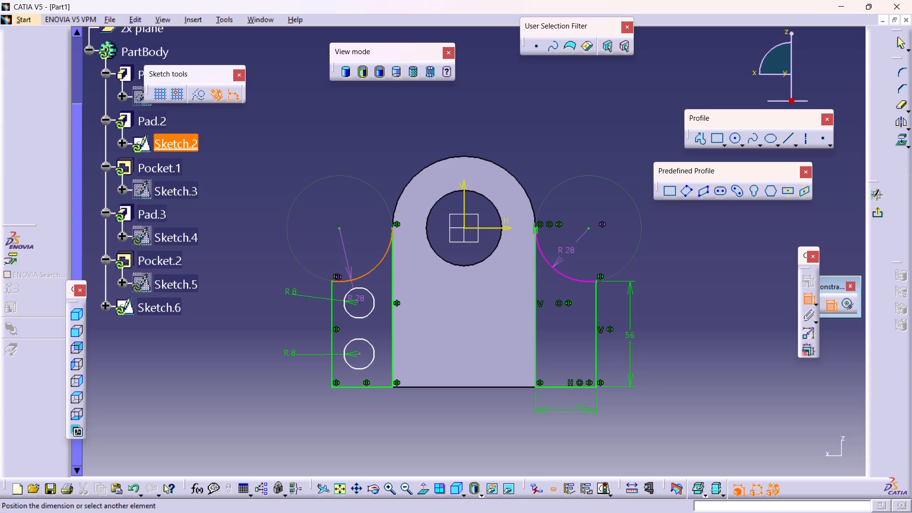
left_click(360, 300)
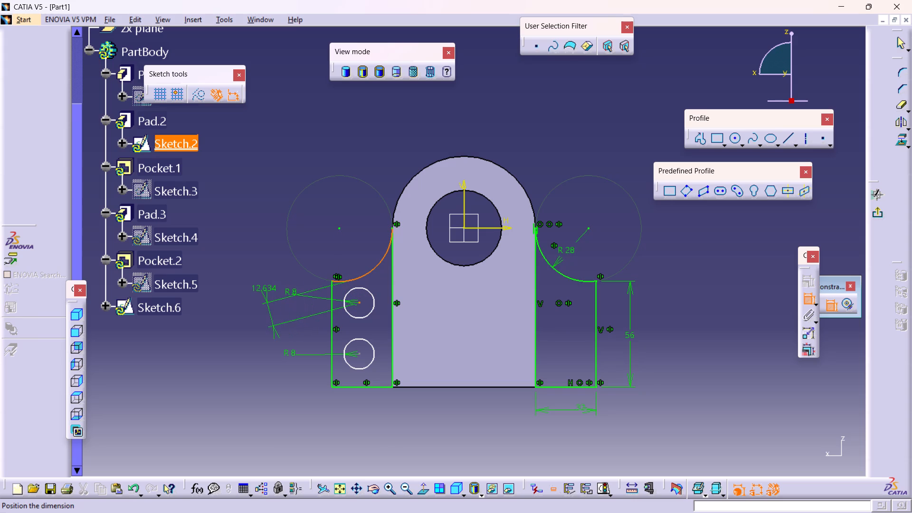
right_click(263, 291)
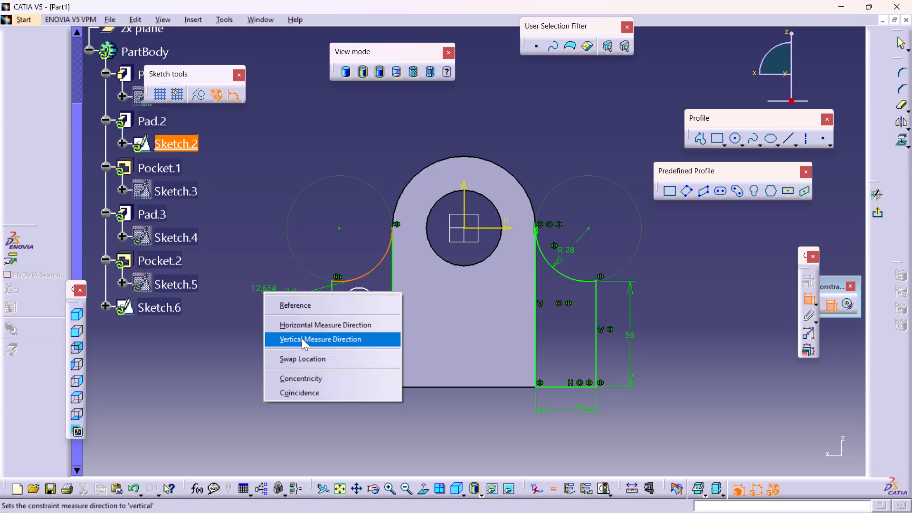
left_click(302, 338)
left_click(249, 302)
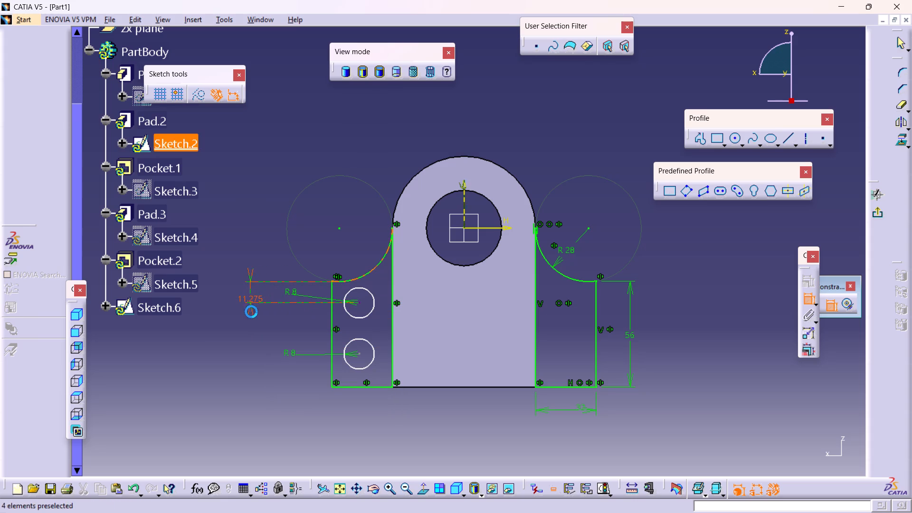
double_click(257, 297)
type("14")
key("Return")
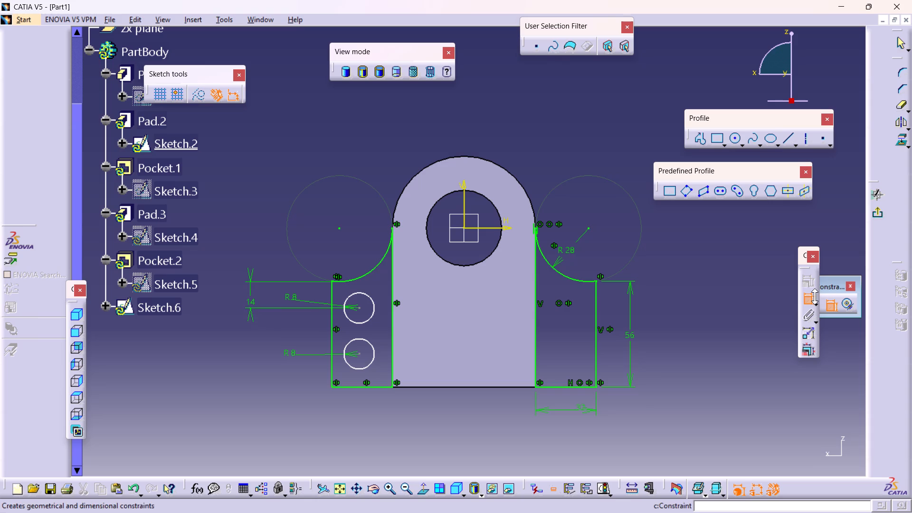
Dimension the distance between the two circle centres, placed outside the flange, and set it to 28 mm.
left_click(359, 308)
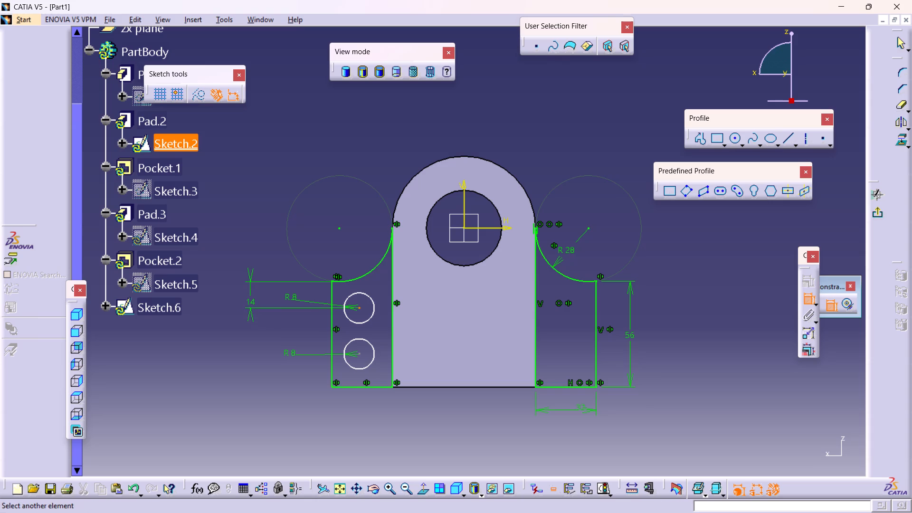
left_click(361, 353)
left_click(223, 356)
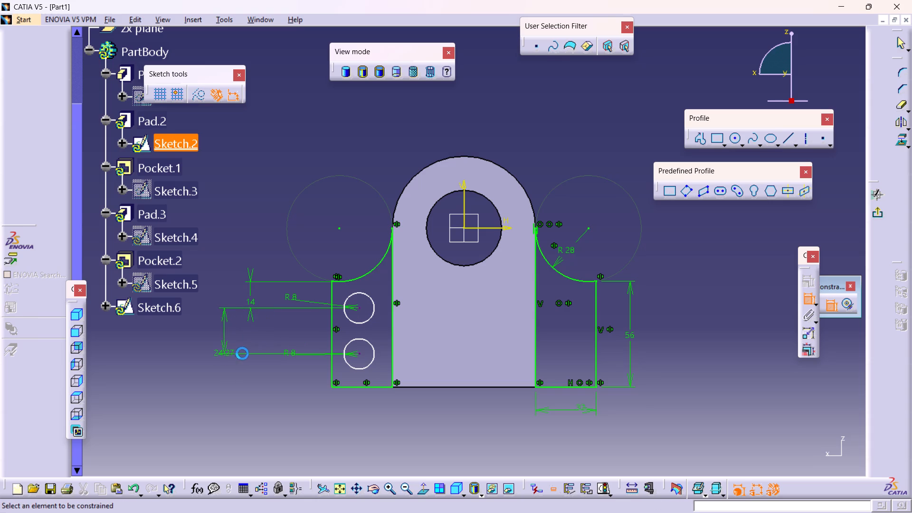
double_click(228, 353)
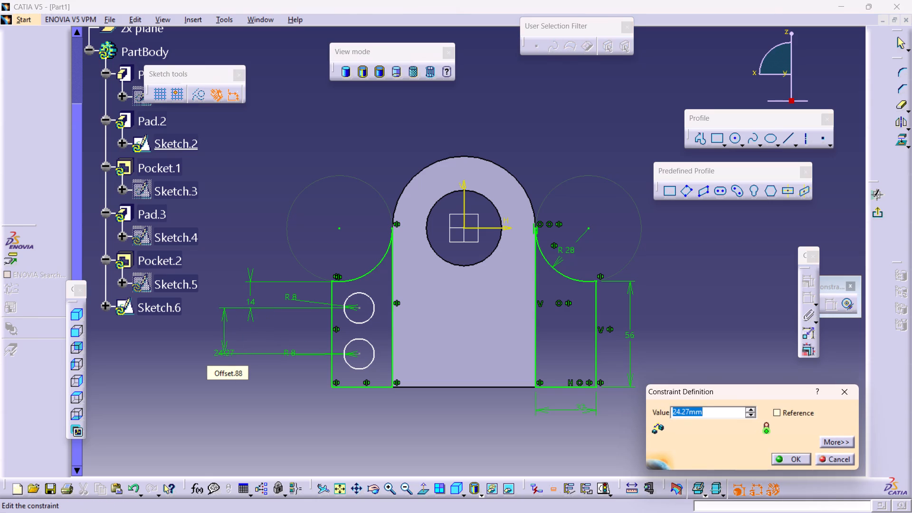
type("28")
key("Return")
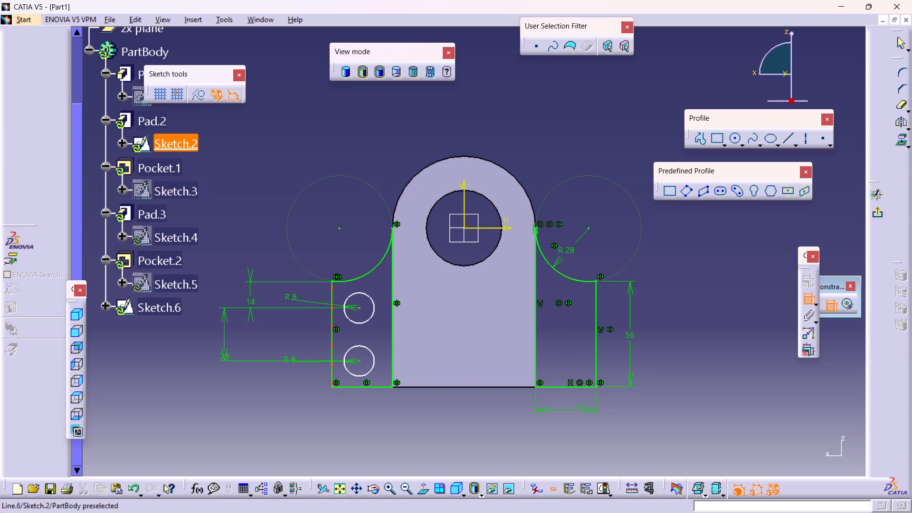
Dimension the lower circle's centre from the flange's outer vertical edge, placed below the profile, and set it to 16 mm.
left_click(332, 372)
left_click(359, 361)
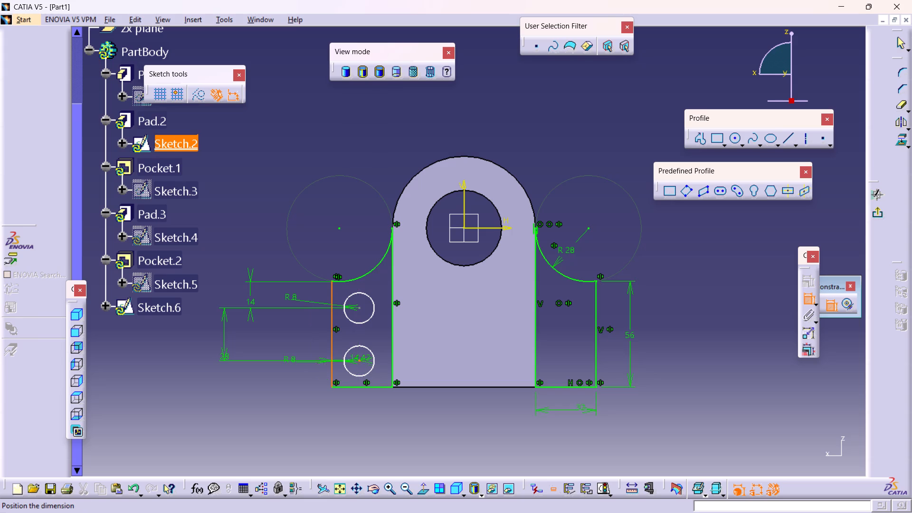
left_click(350, 418)
double_click(351, 409)
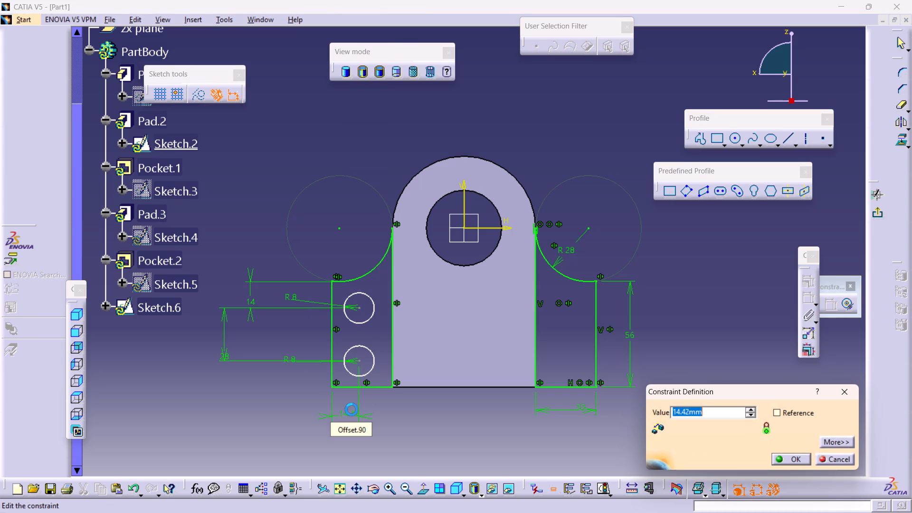
type("16")
key("Return")
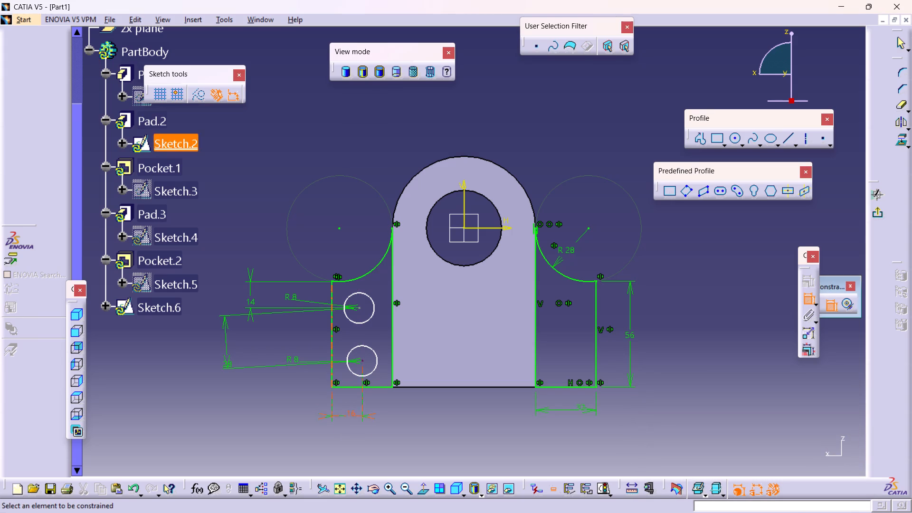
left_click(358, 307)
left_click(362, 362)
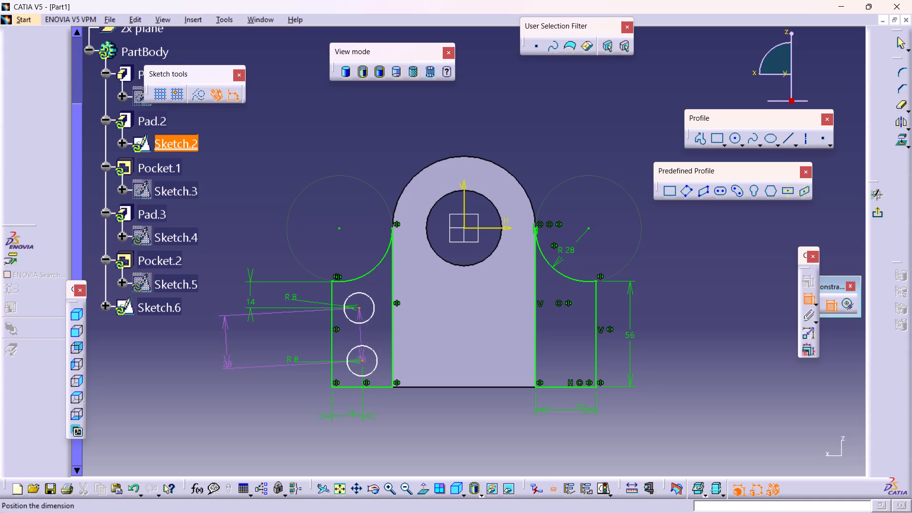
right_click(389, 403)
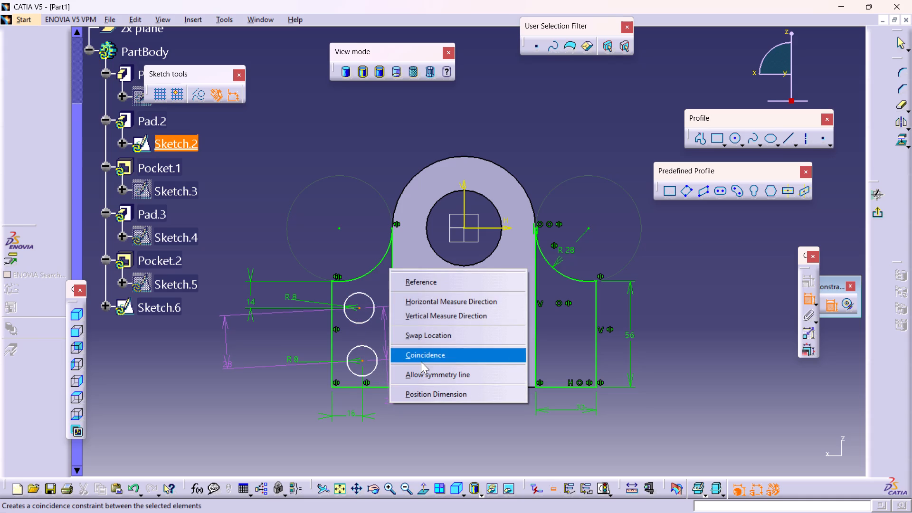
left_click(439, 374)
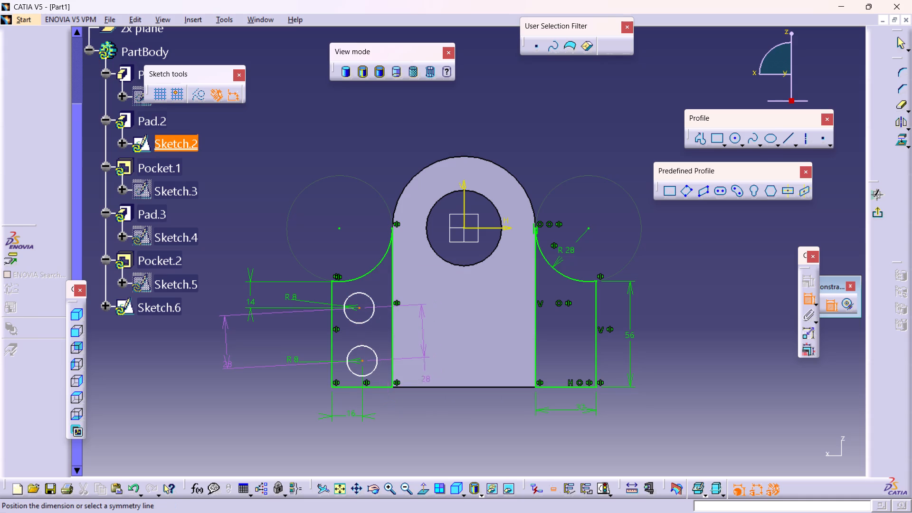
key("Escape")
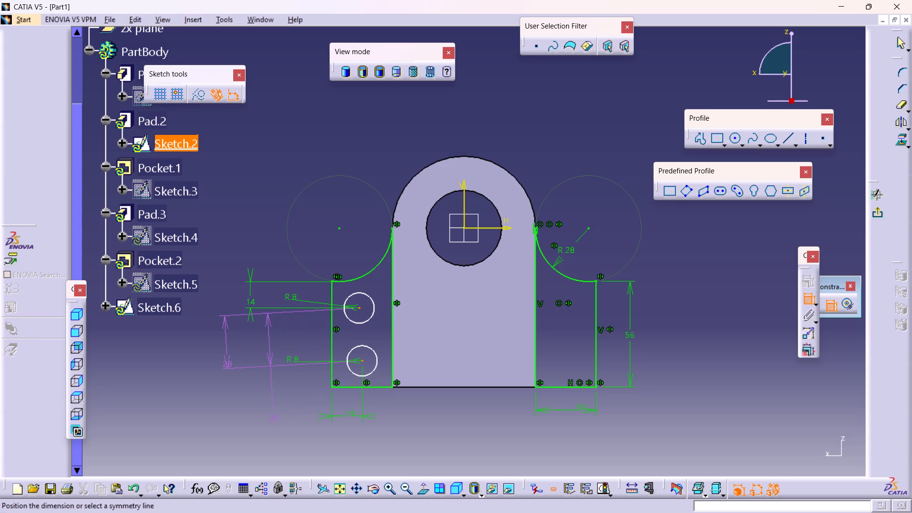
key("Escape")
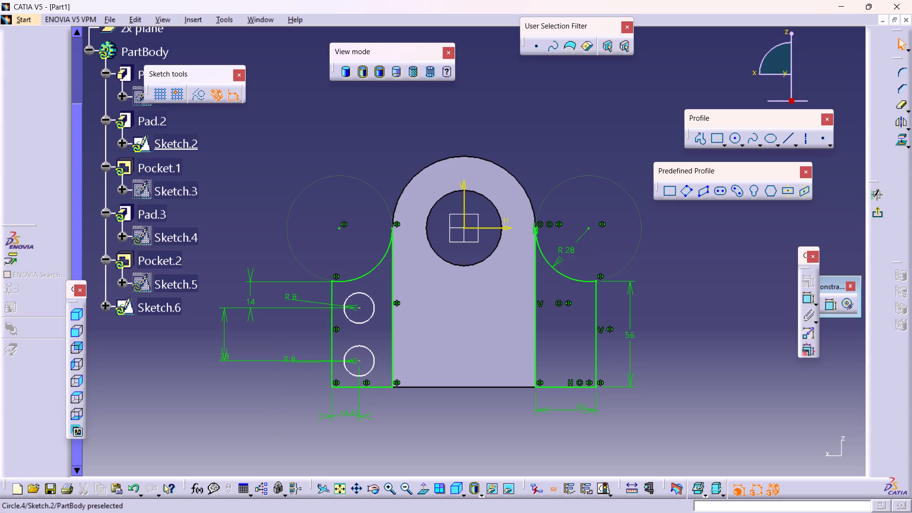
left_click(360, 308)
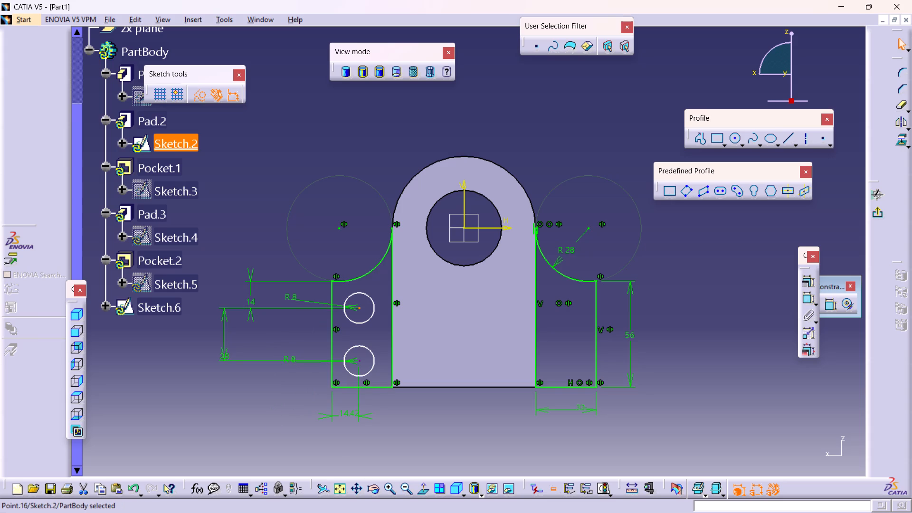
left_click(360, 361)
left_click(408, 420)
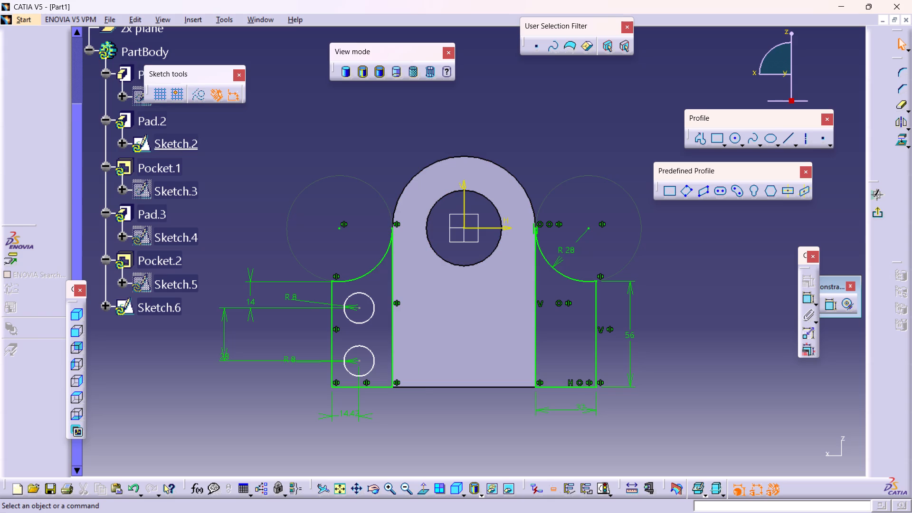
Set the lower circle's horizontal offset from the flange's outer edge to 16 mm.
double_click(351, 414)
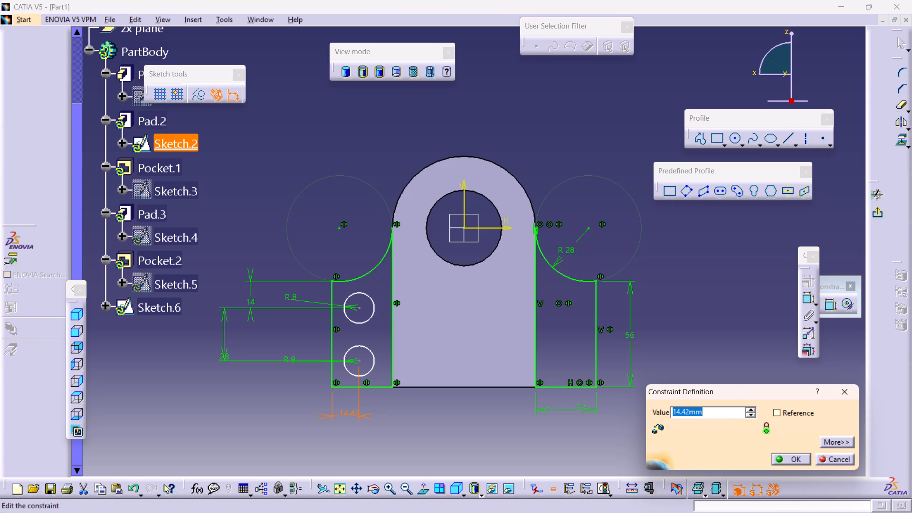
type("16")
key("Return")
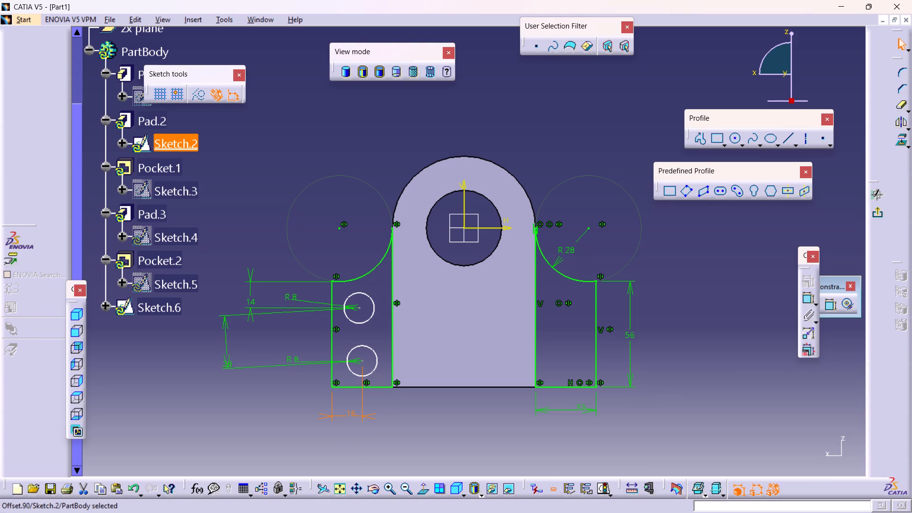
Dimension the upper circle's centre from the flange's outer vertical edge, placed above the circle, and set it to 16 mm.
left_click(814, 299)
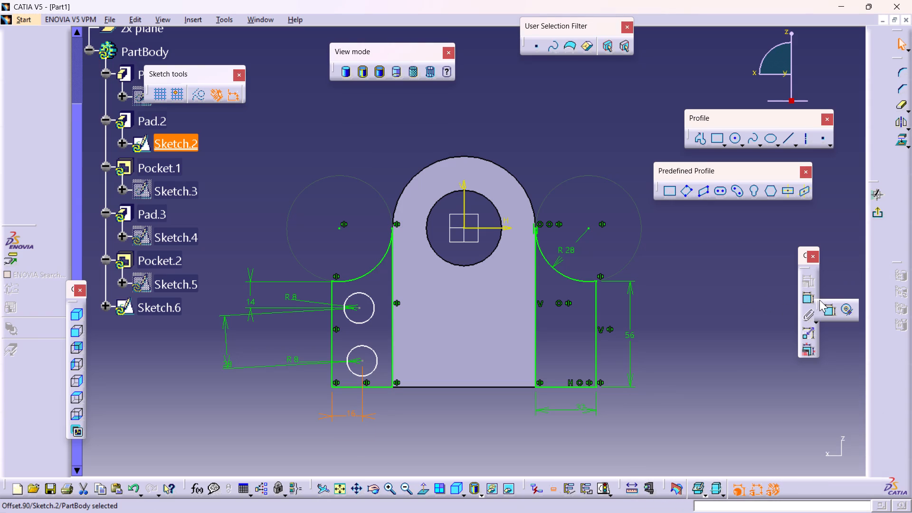
left_click(808, 294)
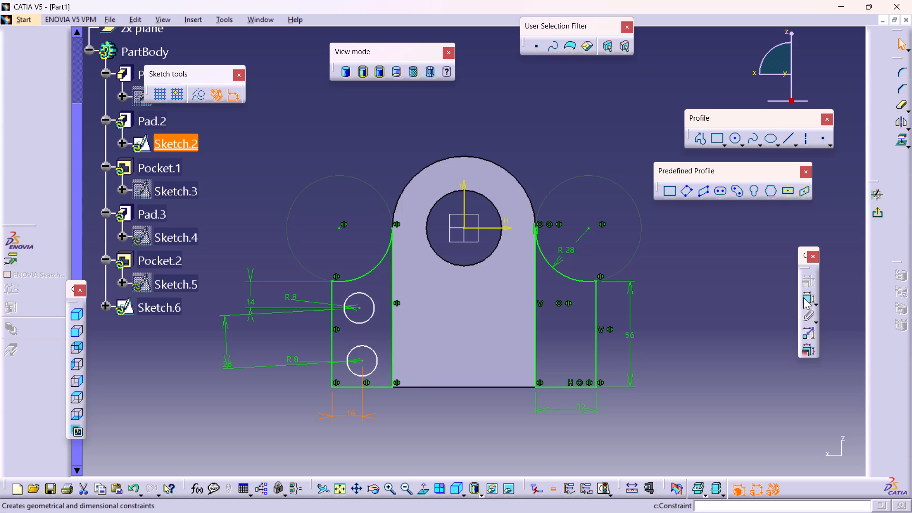
double_click(803, 297)
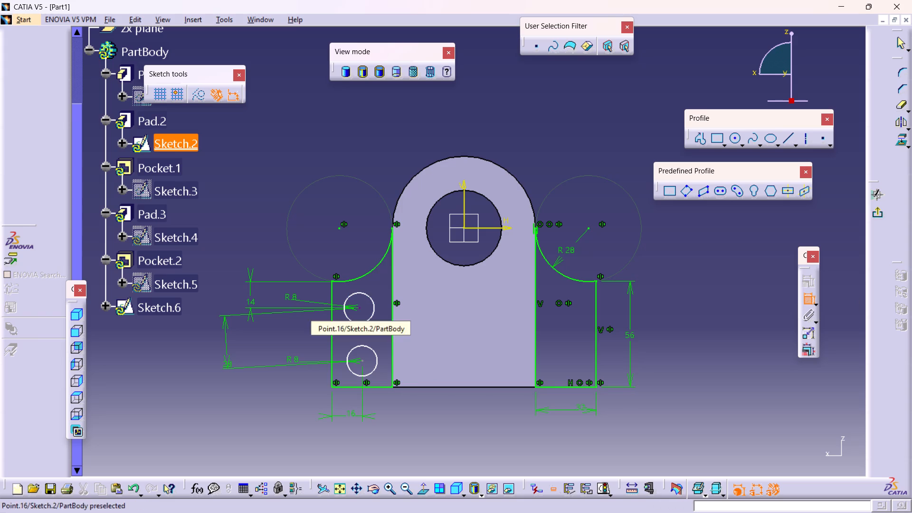
left_click(361, 308)
left_click(329, 290)
left_click(351, 232)
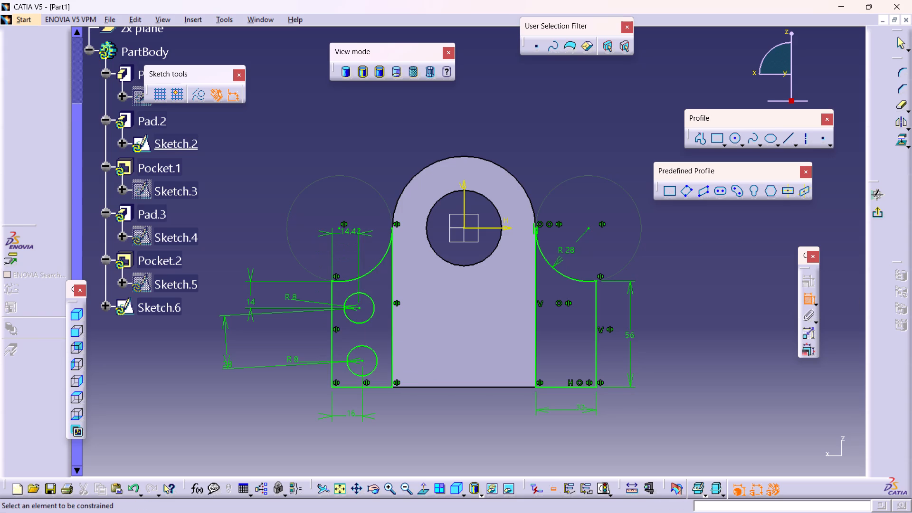
double_click(351, 232)
type("16")
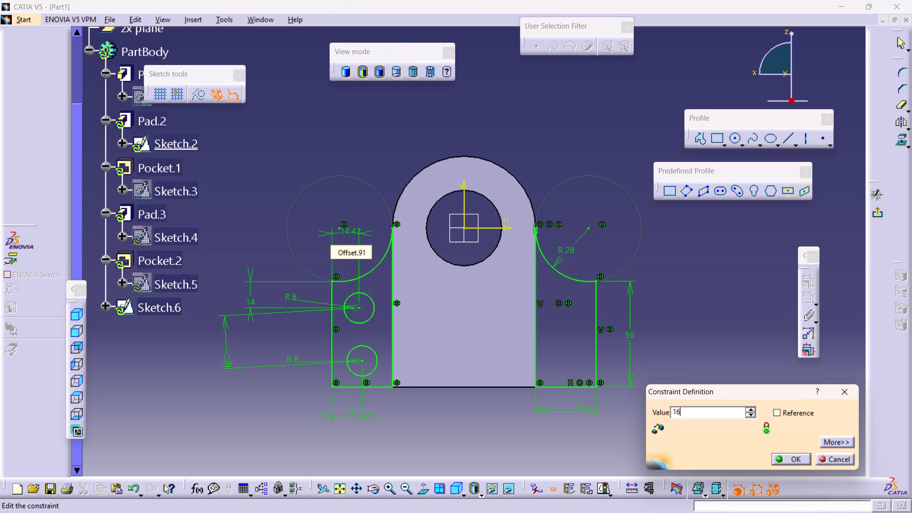
key("Return")
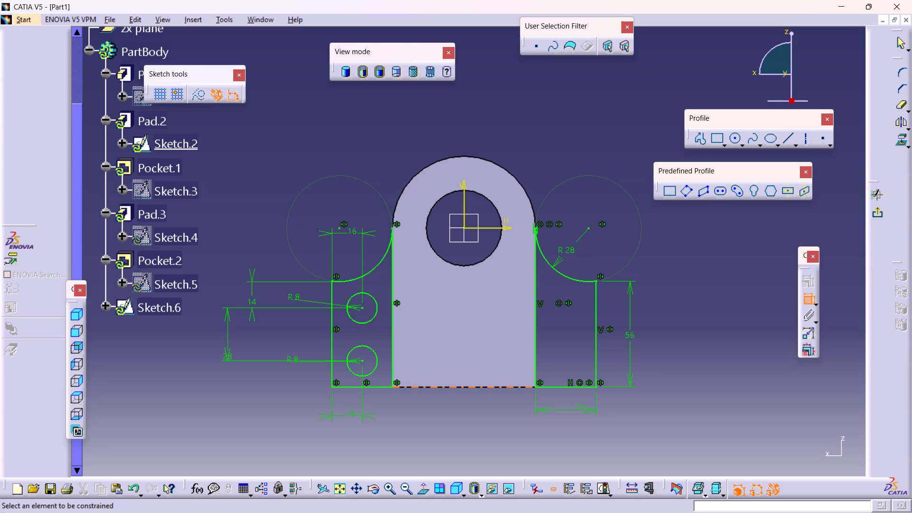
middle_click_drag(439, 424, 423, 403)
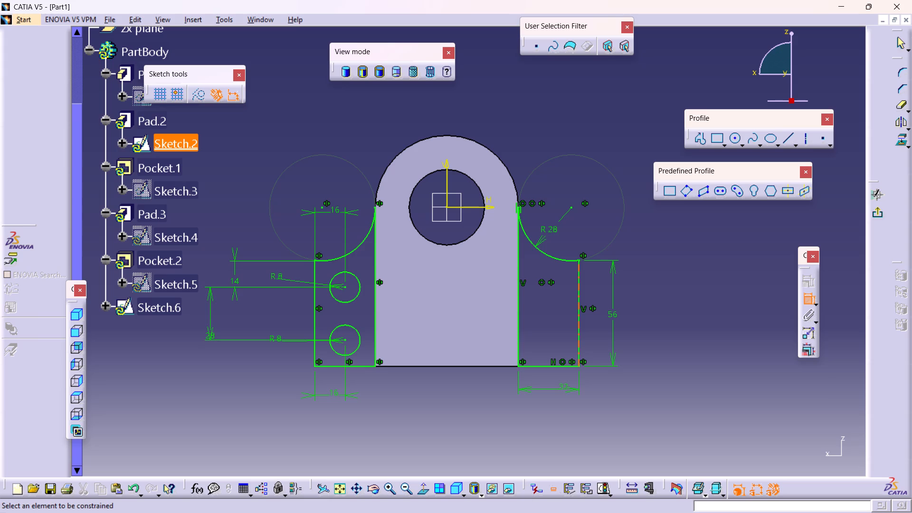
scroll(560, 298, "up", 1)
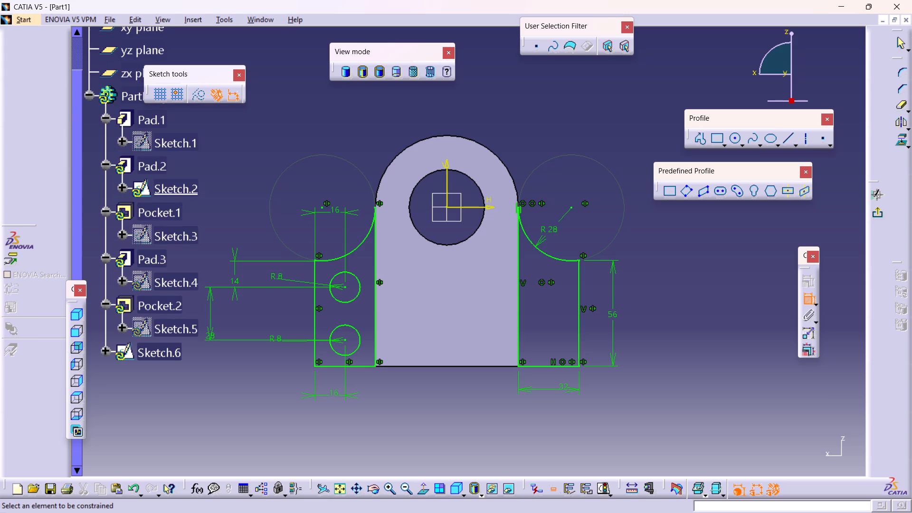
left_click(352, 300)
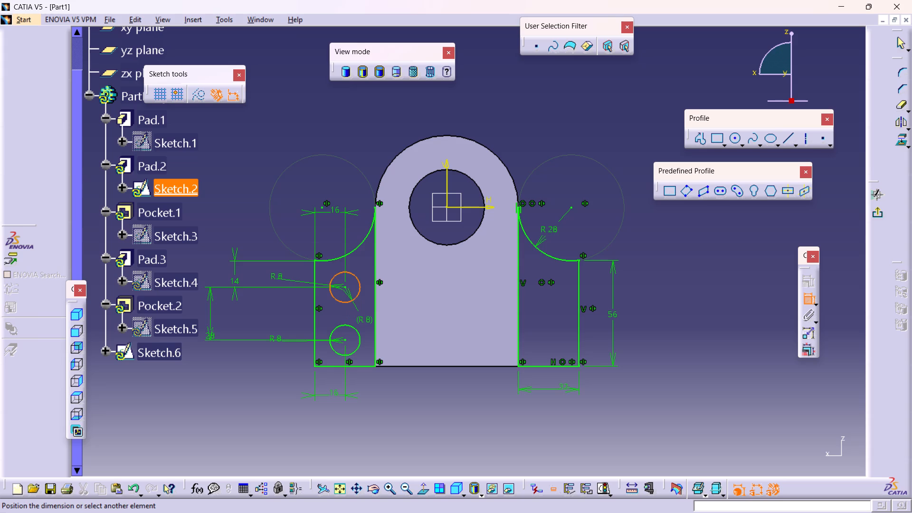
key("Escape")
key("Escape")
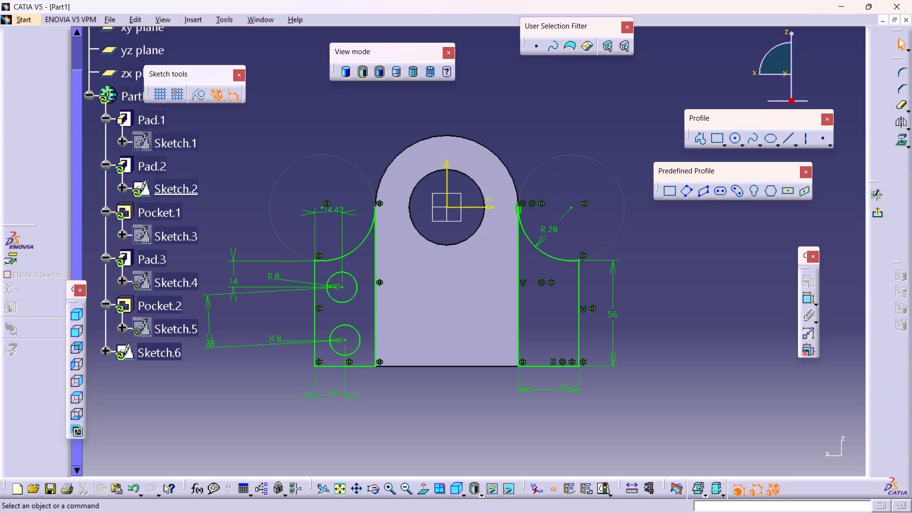
Set the upper circle's horizontal offset from the flange's outer edge to 16 mm.
double_click(333, 208)
type("16")
key("Return")
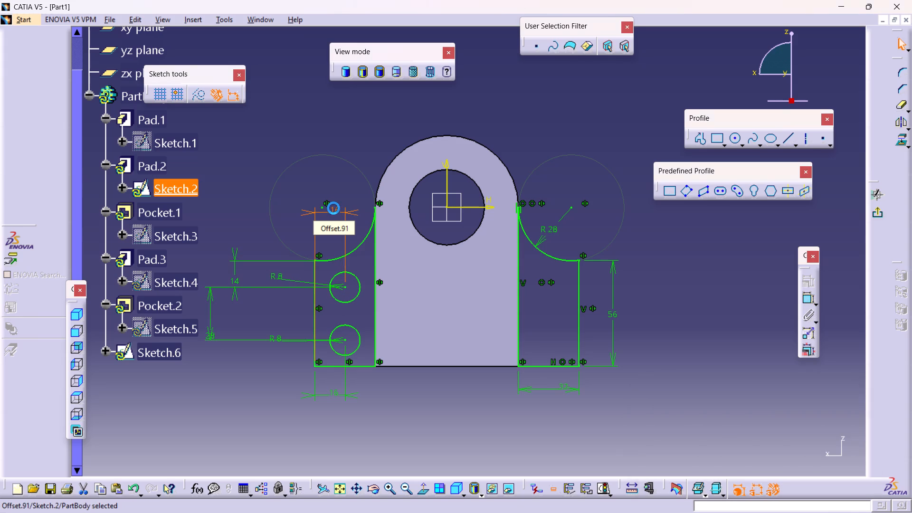
left_click(801, 298)
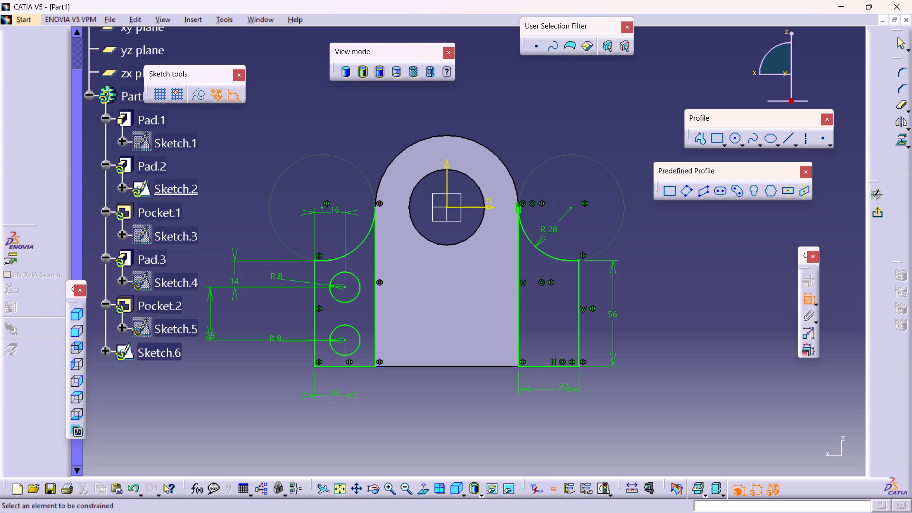
left_click(801, 296)
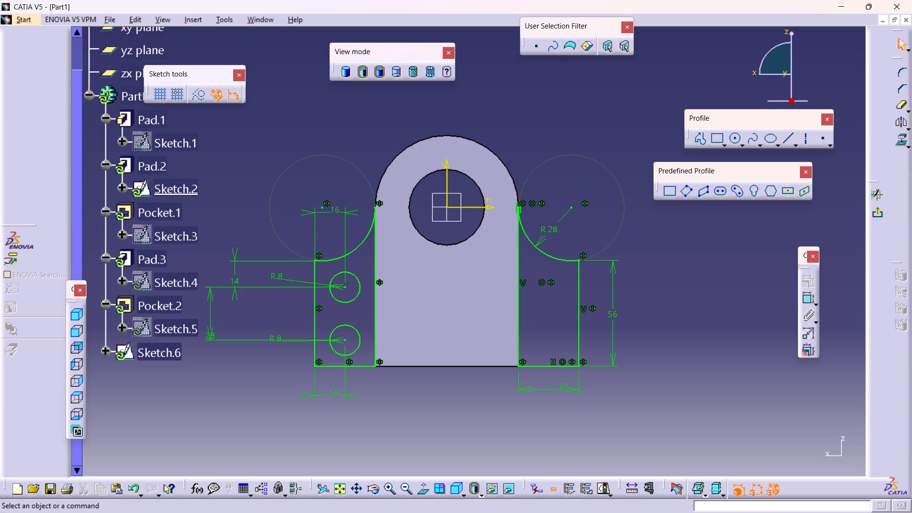
Mirror both 8 mm radius circles about the vertical axis onto the opposite flange and exit Sketch.2.
left_click(358, 297)
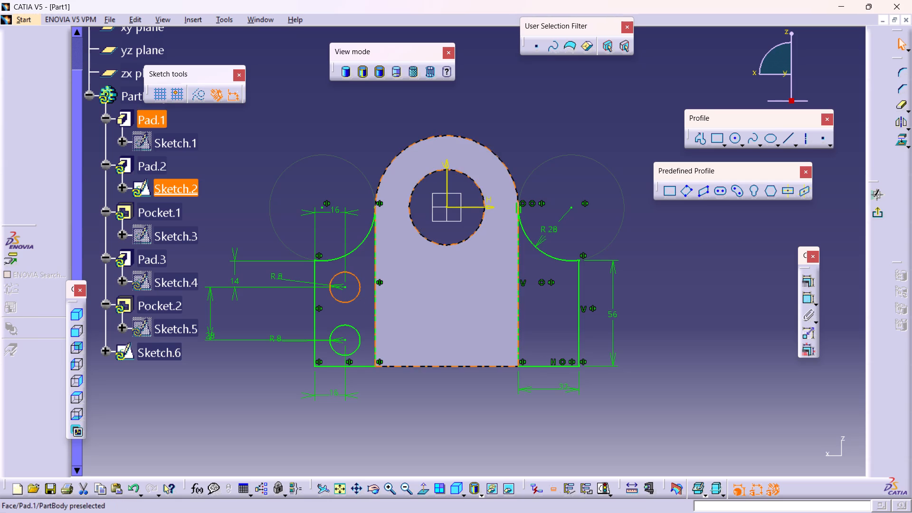
left_click(360, 339, "ctrl")
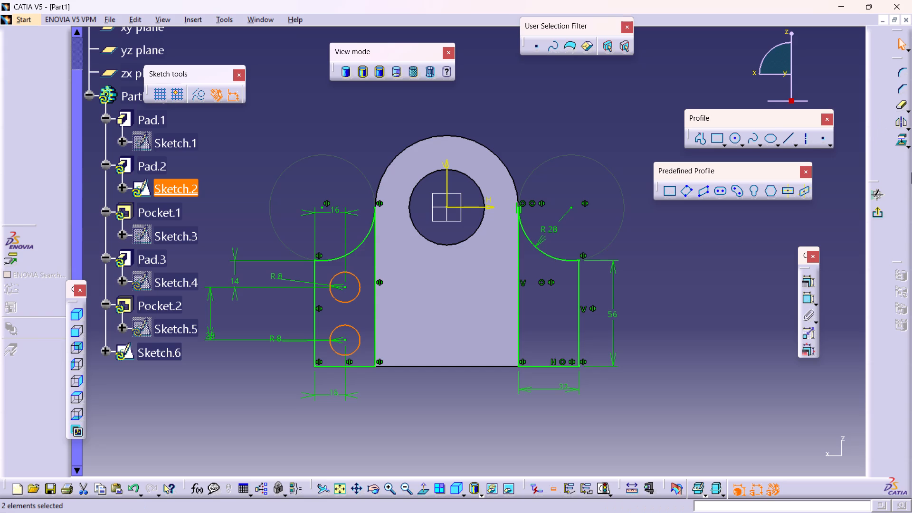
left_click(899, 124)
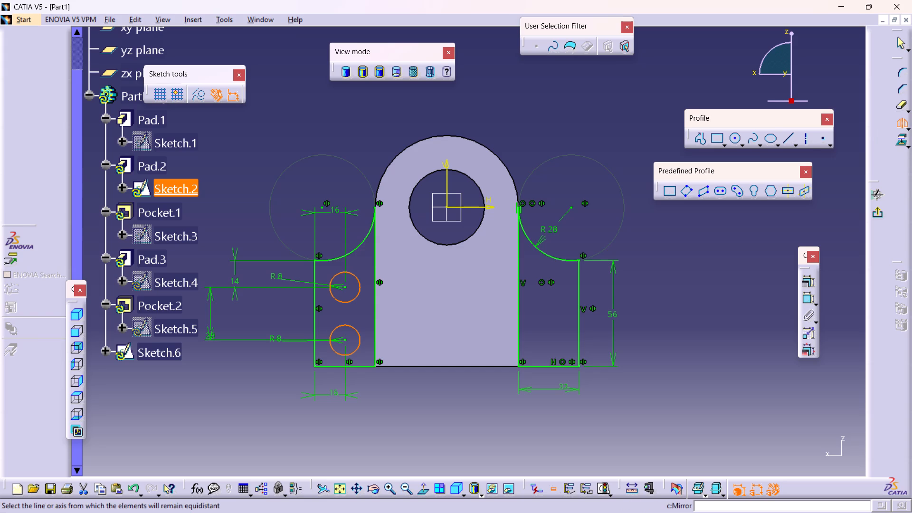
left_click(445, 177)
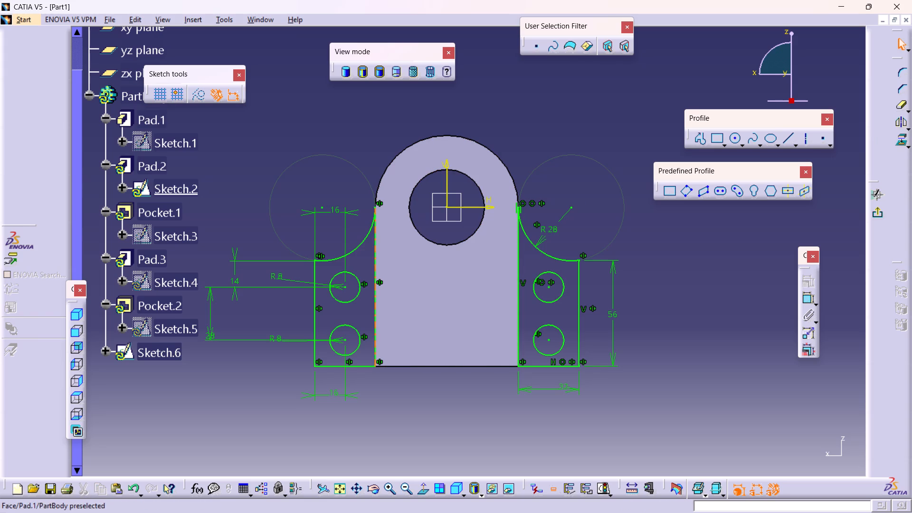
left_click(874, 212)
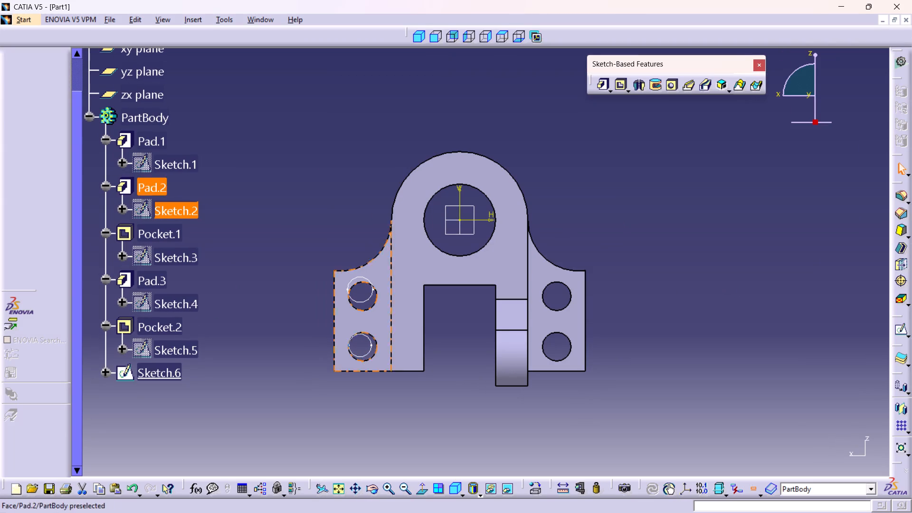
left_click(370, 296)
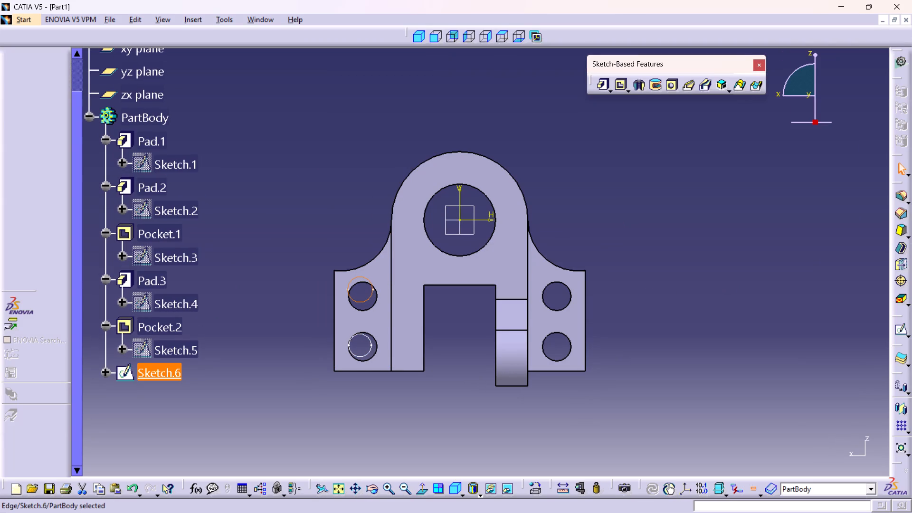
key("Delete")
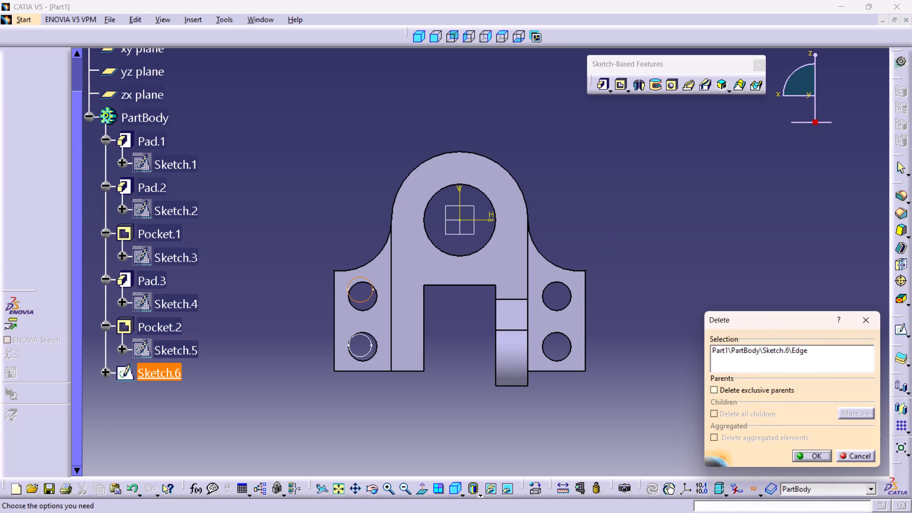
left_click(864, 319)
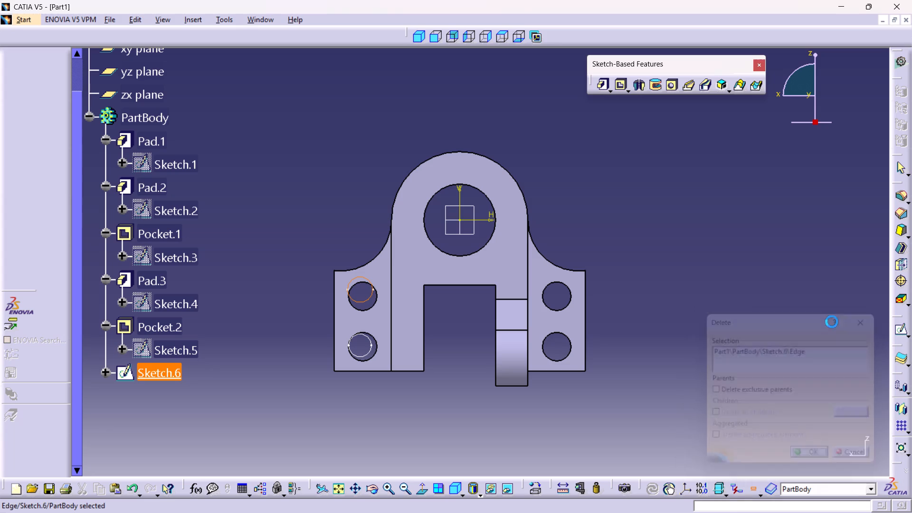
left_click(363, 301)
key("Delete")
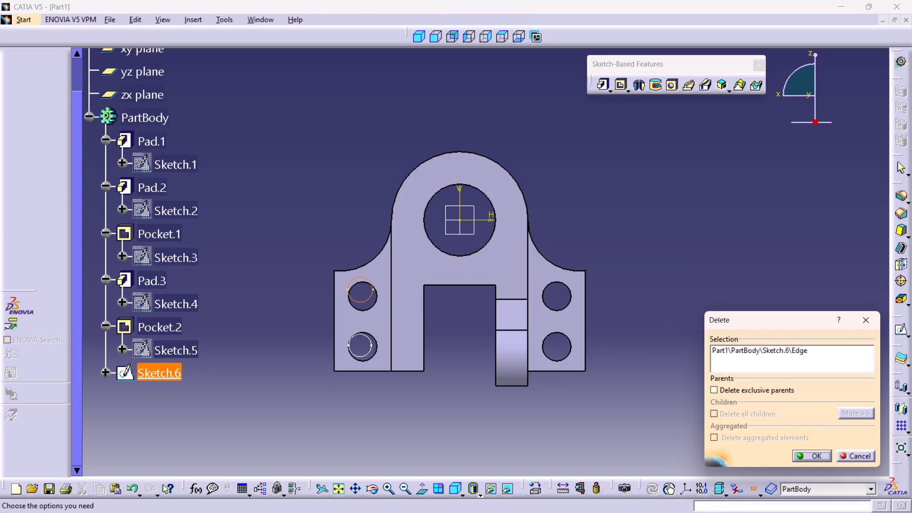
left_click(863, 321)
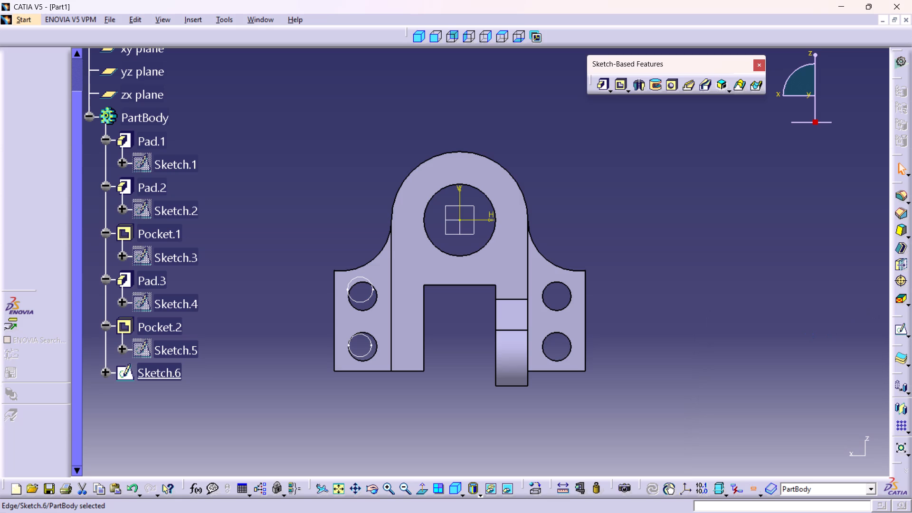
Delete the two leftover Sketch.6 circles overlapping the flange holes.
middle_click_drag(649, 349, 748, 356, "ctrl")
right_click_drag(649, 349, 748, 356, "ctrl")
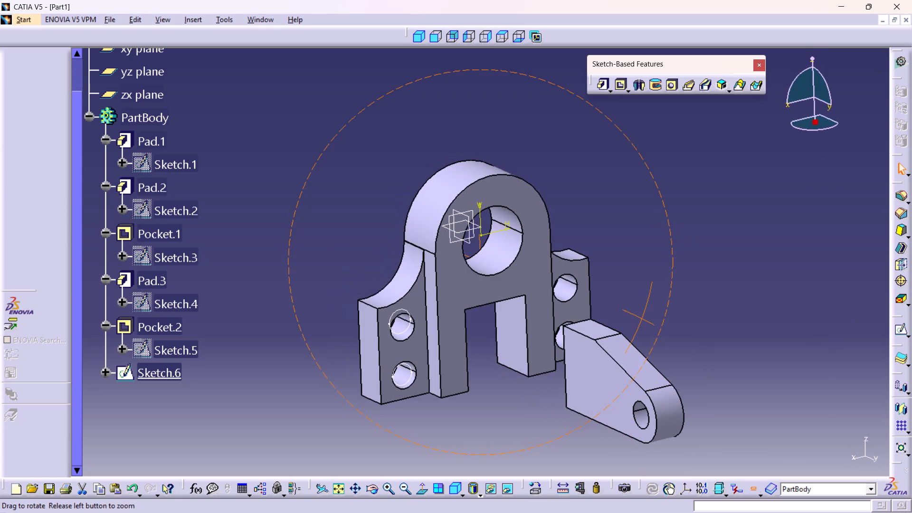
right_click_drag(748, 356, 747, 346, "ctrl")
middle_click_drag(748, 356, 747, 346, "ctrl")
middle_click_drag(425, 350, 424, 348, "ctrl")
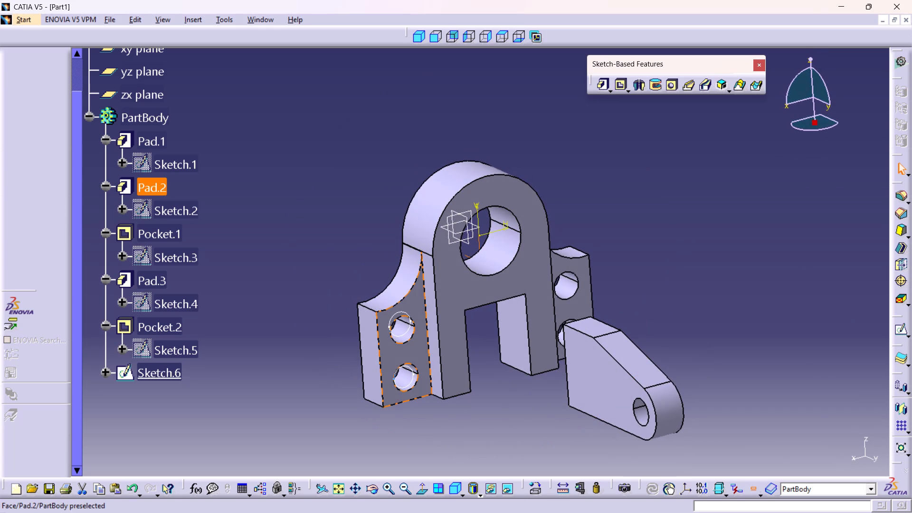
middle_click_drag(424, 348, 424, 330, "ctrl")
right_click_drag(424, 348, 424, 330, "ctrl")
middle_click_drag(406, 342, 394, 310)
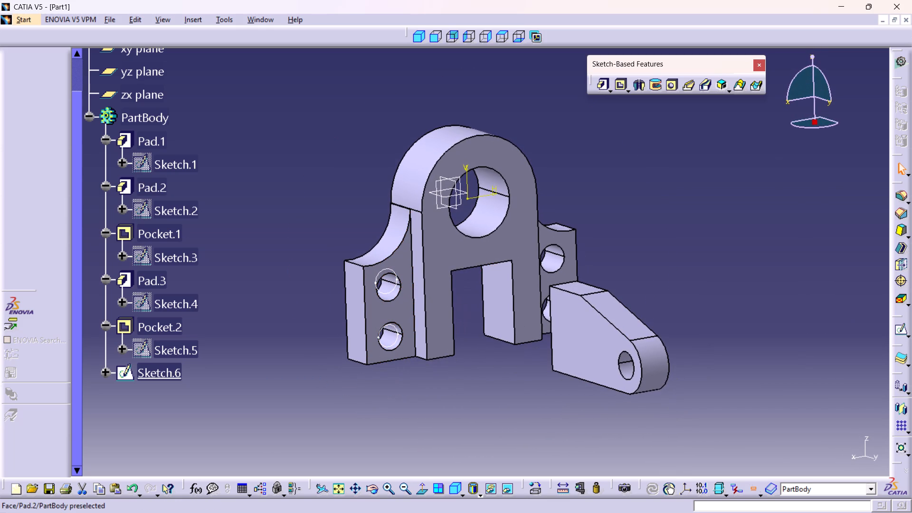
key("Escape")
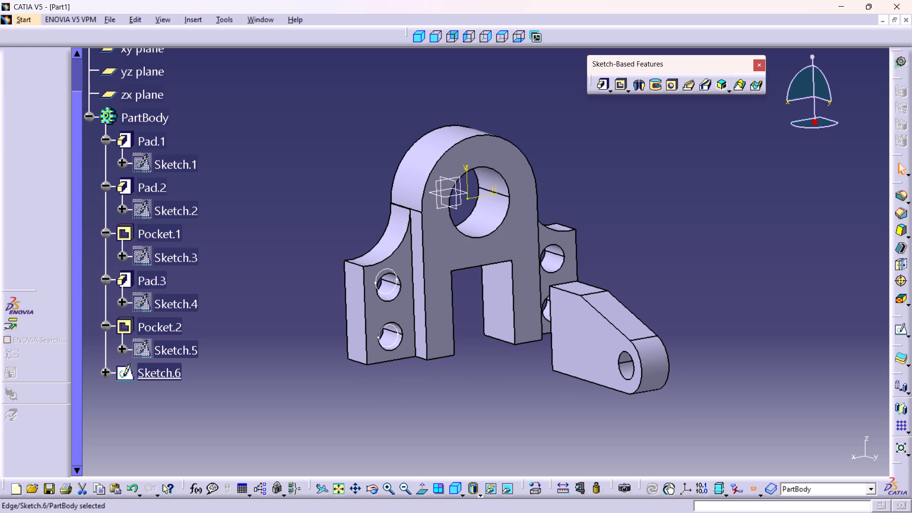
middle_click_drag(445, 392, 454, 354, "ctrl")
right_click_drag(449, 384, 454, 354, "ctrl")
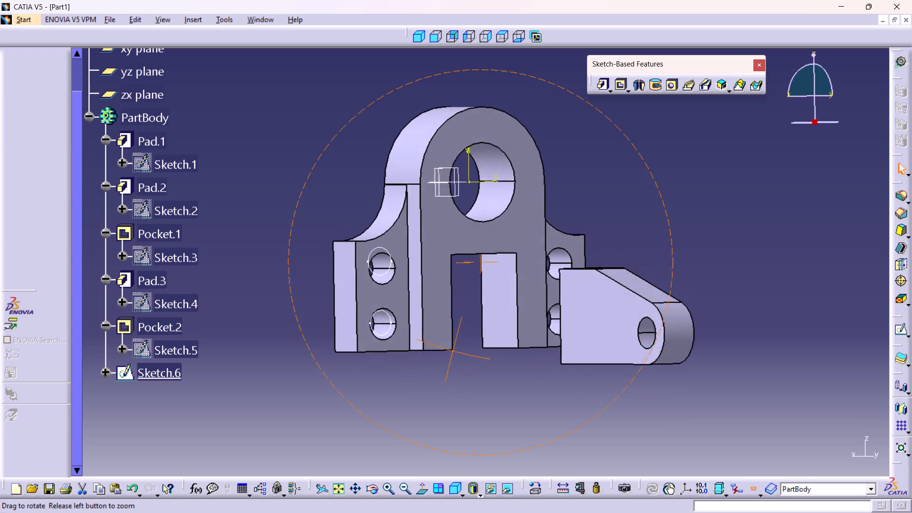
right_click_drag(454, 354, 460, 389, "ctrl")
middle_click_drag(454, 354, 460, 389, "ctrl")
middle_click_drag(469, 384, 456, 329, "ctrl")
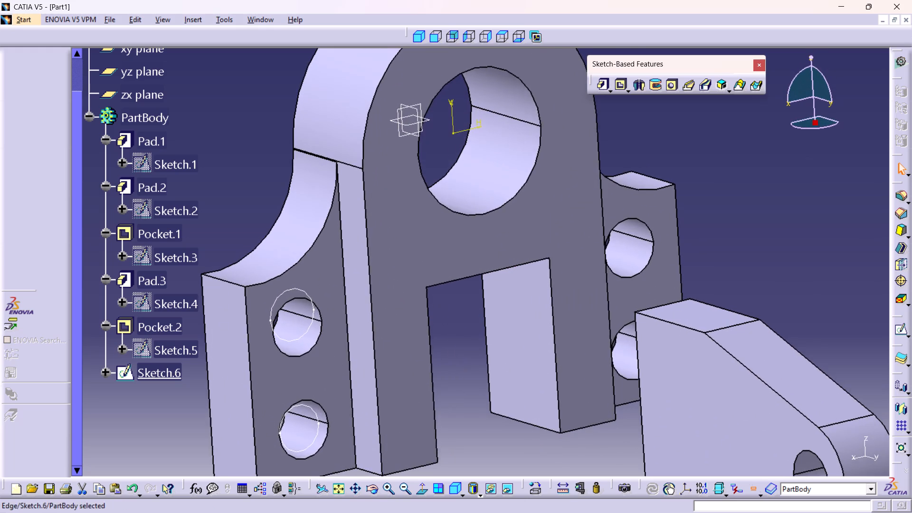
middle_click_drag(427, 383, 473, 320)
left_click(353, 268)
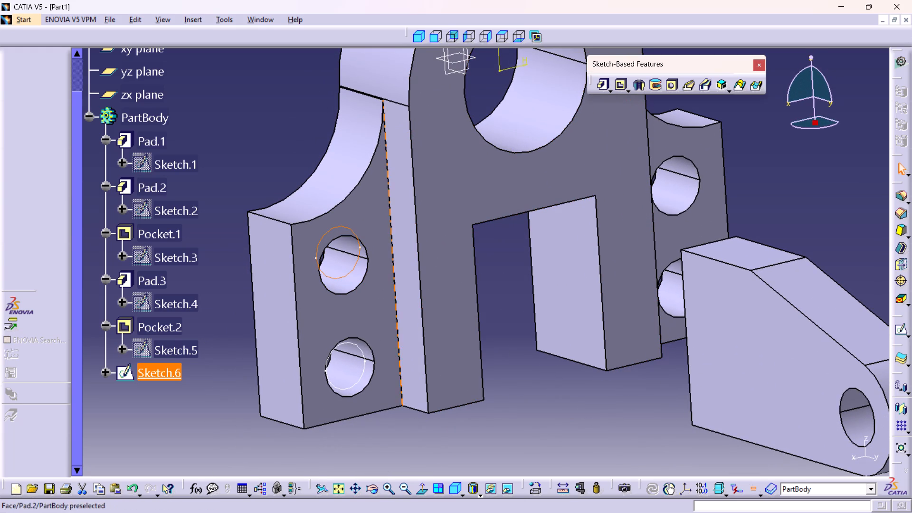
left_click(363, 363)
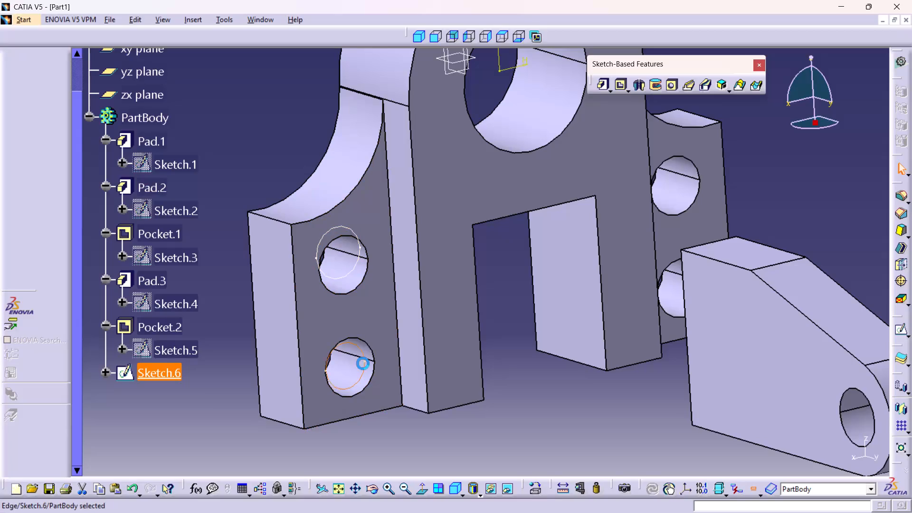
left_click(355, 266, "ctrl")
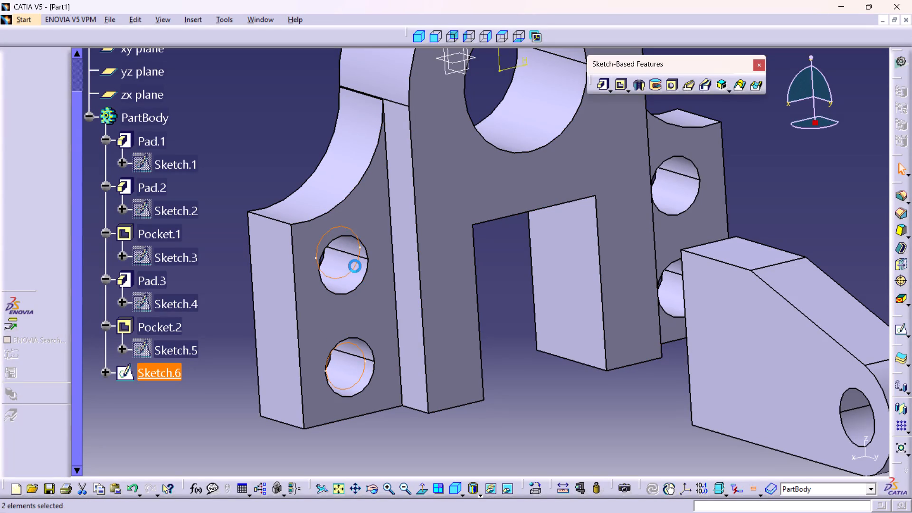
key("Delete")
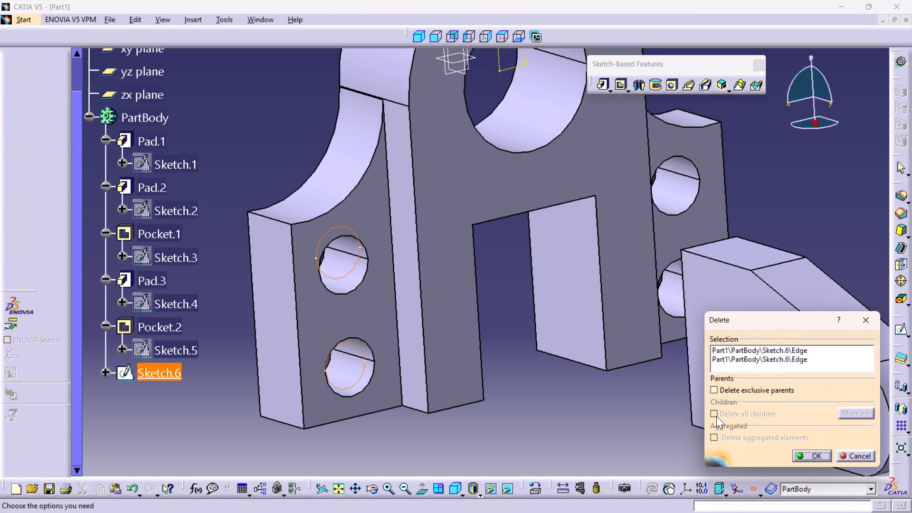
left_click(816, 454)
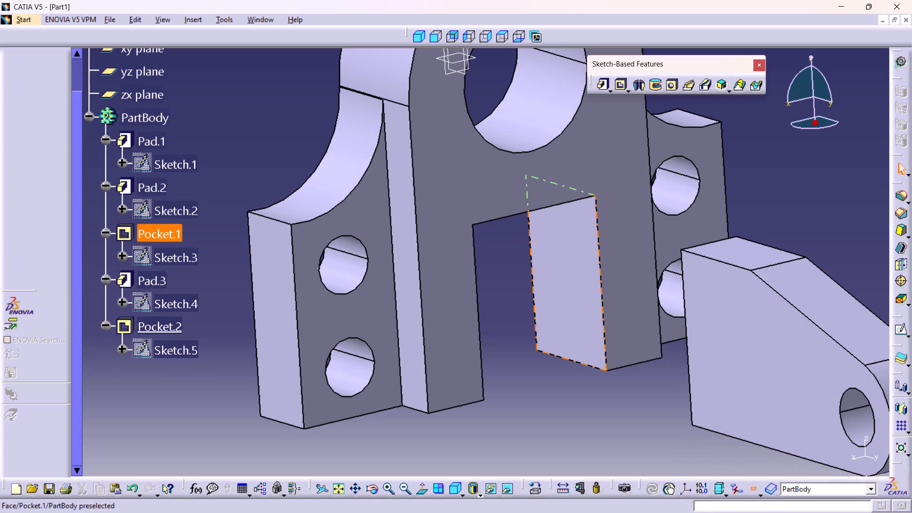
Select the flat side face of the Pad.3 lever together with the facing inner side wall of the Pocket.1 slot.
middle_click_drag(579, 300, 562, 309, "ctrl")
right_click_drag(579, 300, 571, 325, "ctrl")
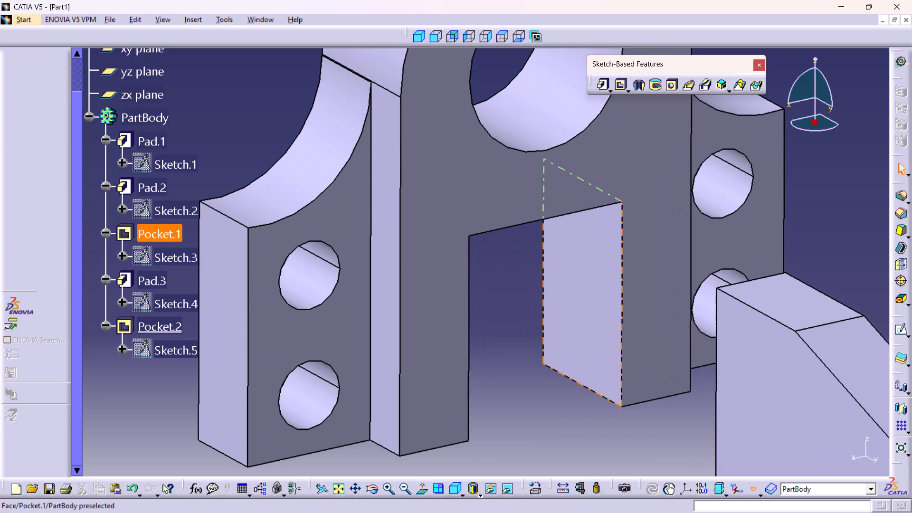
middle_click_drag(574, 360, 594, 413, "ctrl")
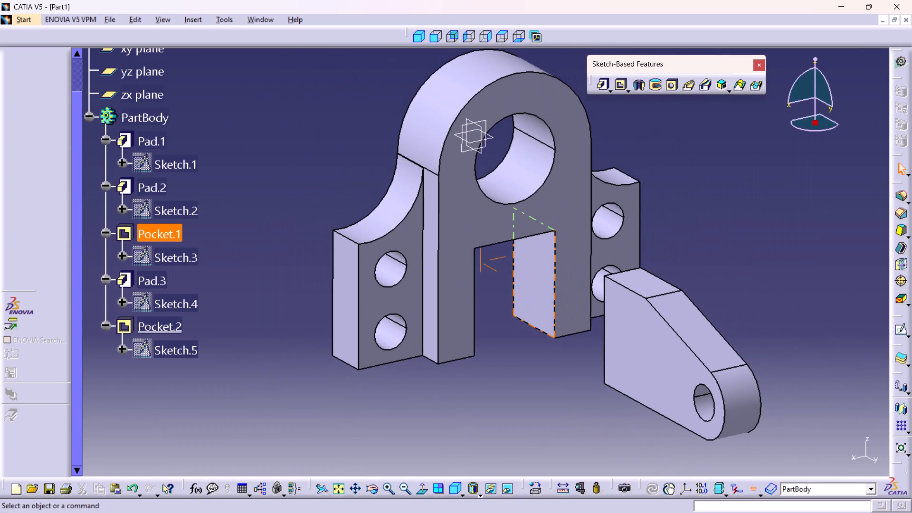
middle_click_drag(605, 393, 567, 372)
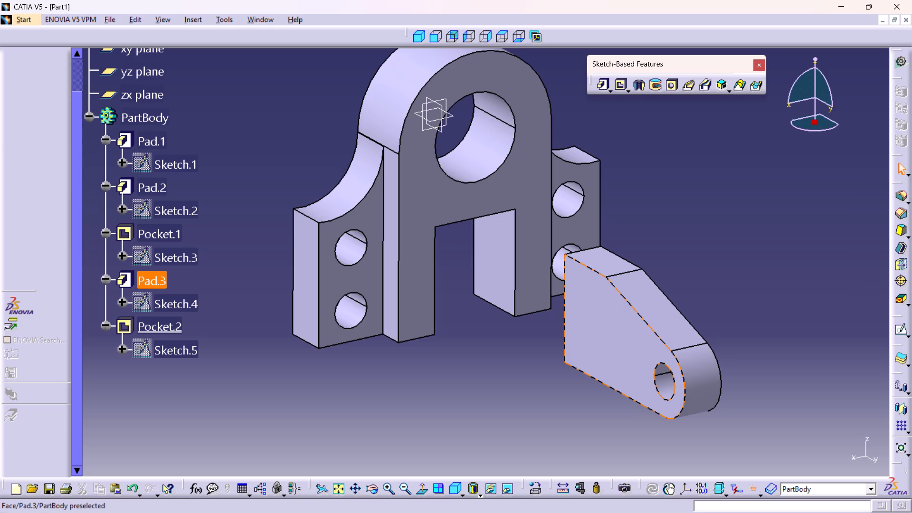
left_click(581, 317)
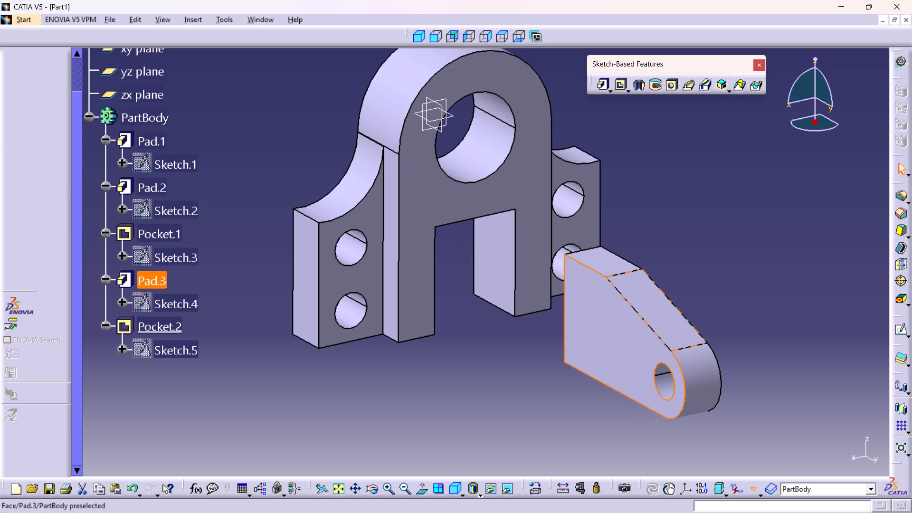
middle_click_drag(686, 268, 600, 306, "ctrl")
right_click_drag(686, 268, 600, 306, "ctrl")
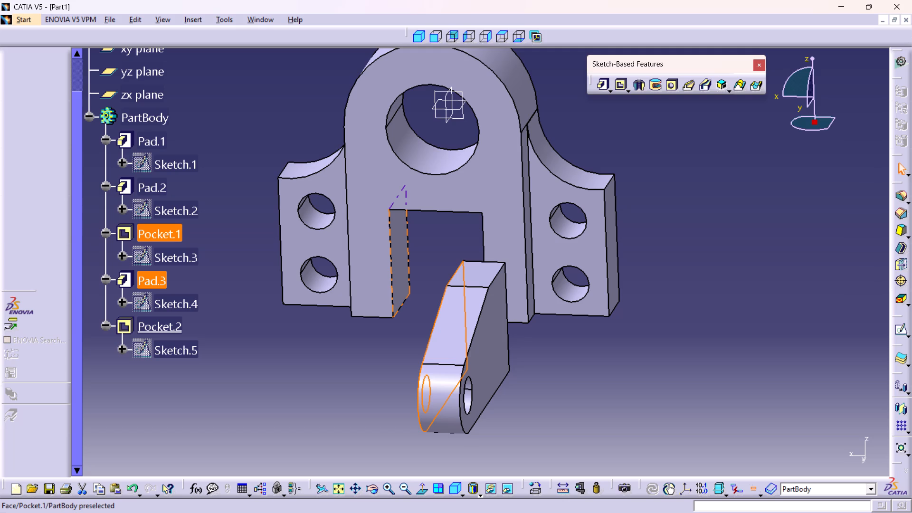
left_click(406, 267, "ctrl")
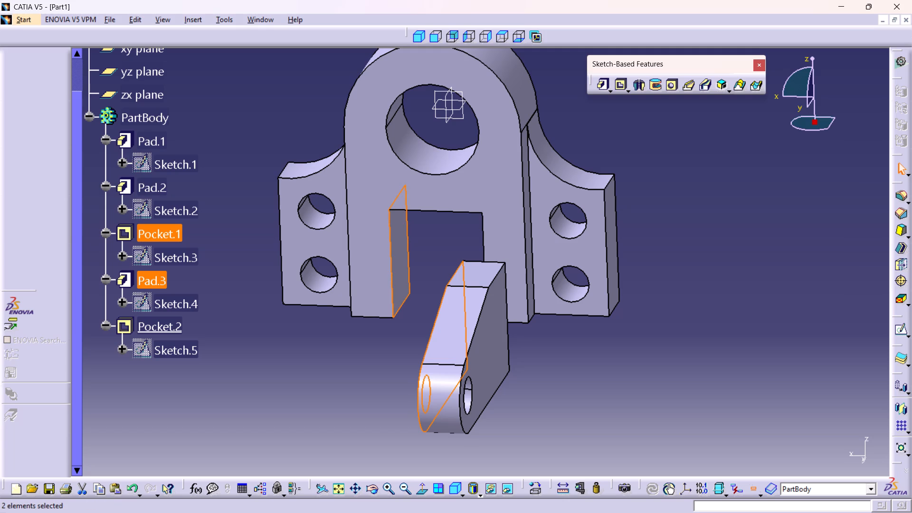
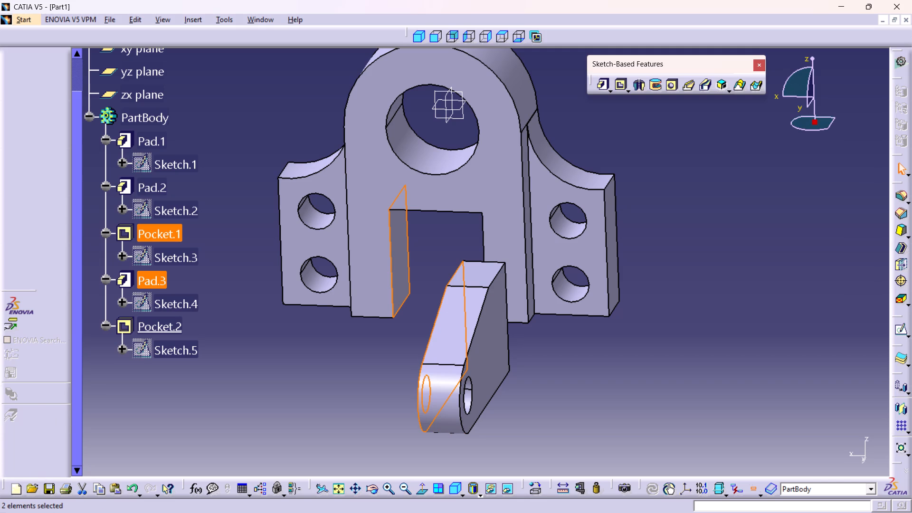
Start a new sketch on the inner side wall of the bracket's rectangular slot.
left_click(899, 329)
left_click(899, 329)
double_click(899, 329)
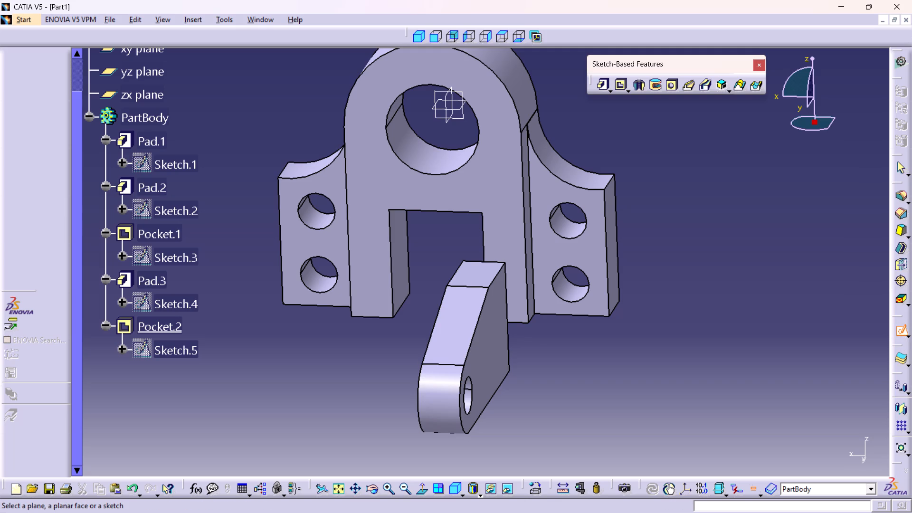
middle_click_drag(662, 289, 662, 323)
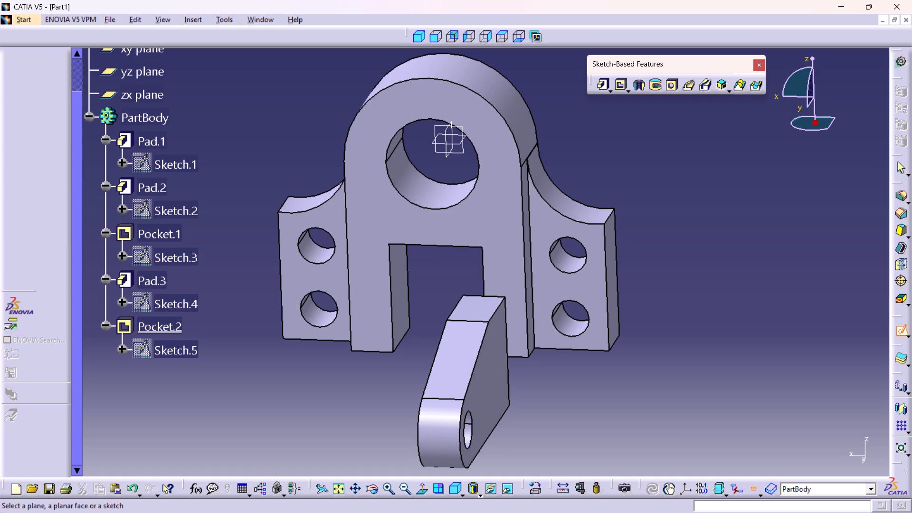
middle_click_drag(667, 361, 672, 334)
middle_click_drag(672, 331, 674, 326)
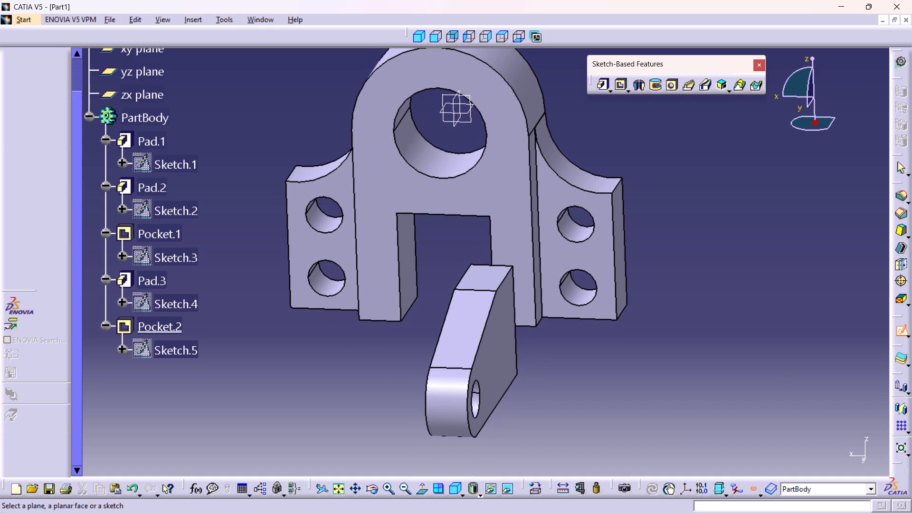
middle_click_drag(613, 333, 615, 339)
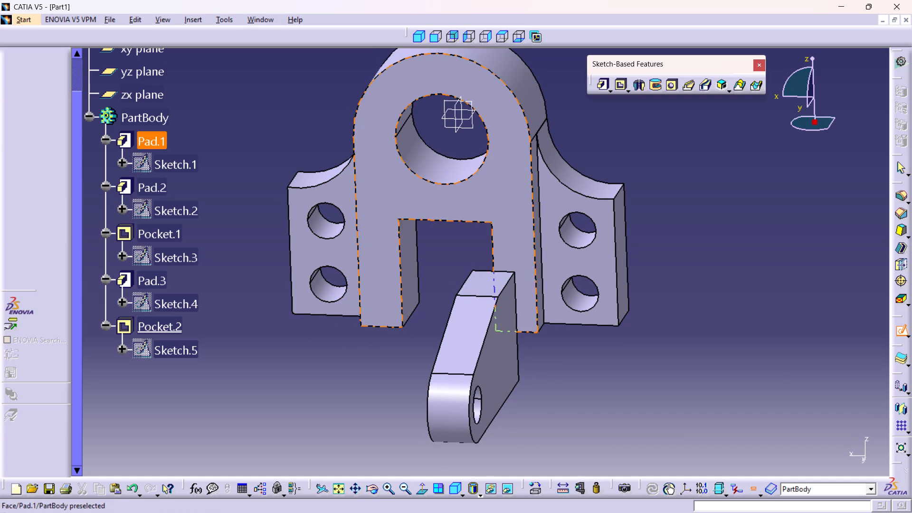
middle_click_drag(441, 280, 437, 295)
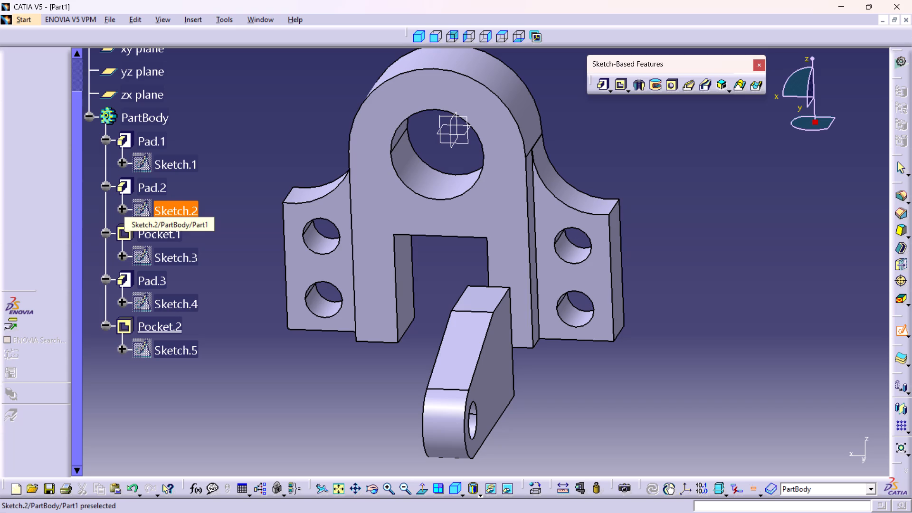
middle_click_drag(504, 354, 483, 323)
middle_click_drag(510, 271, 510, 294)
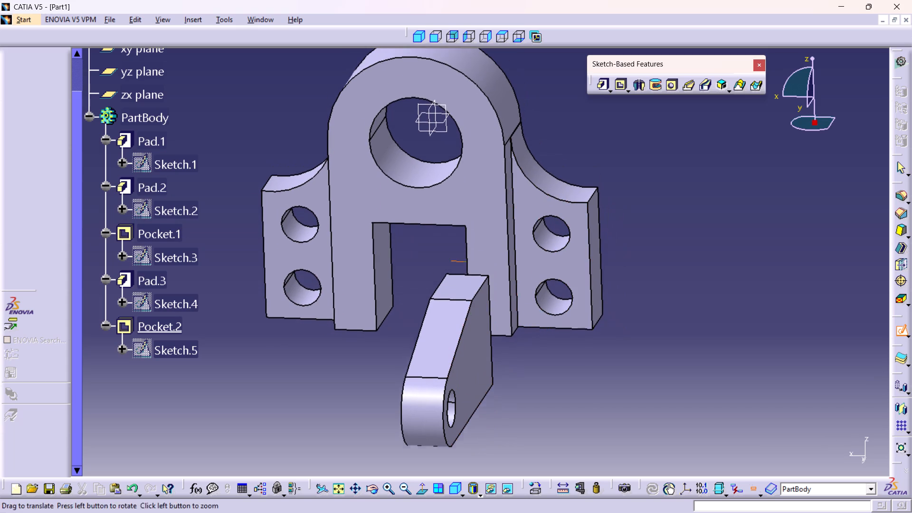
middle_click_drag(510, 294, 511, 301)
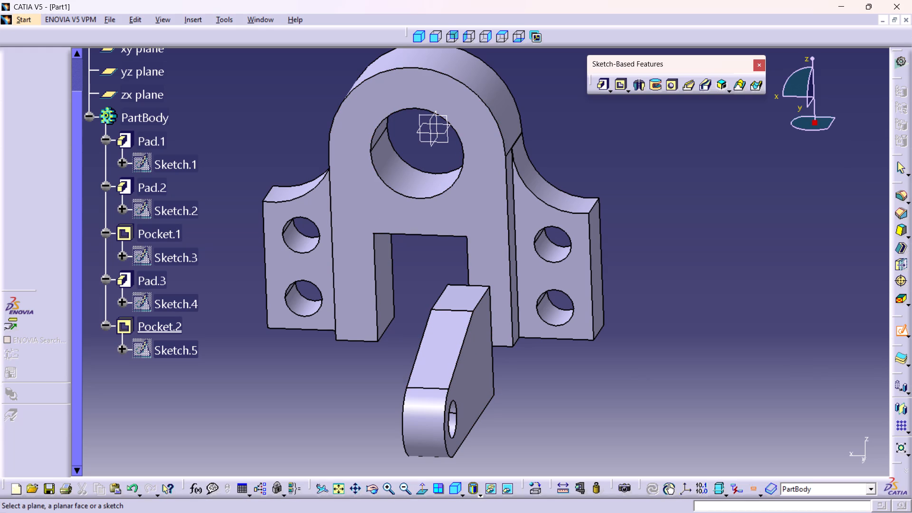
middle_click_drag(548, 381, 543, 356)
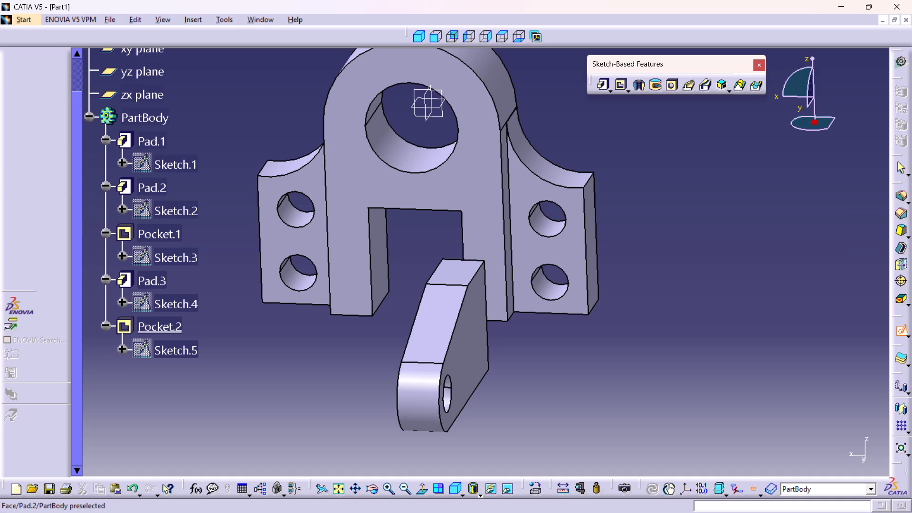
left_click(380, 277)
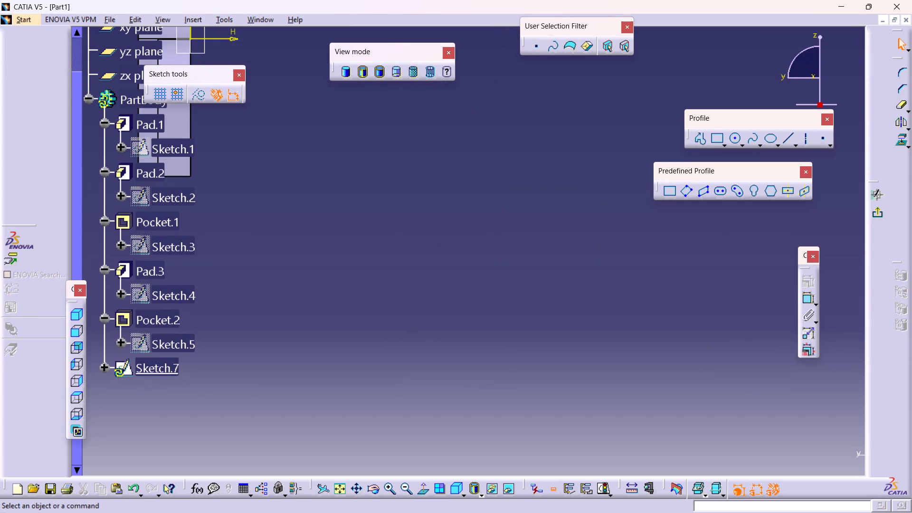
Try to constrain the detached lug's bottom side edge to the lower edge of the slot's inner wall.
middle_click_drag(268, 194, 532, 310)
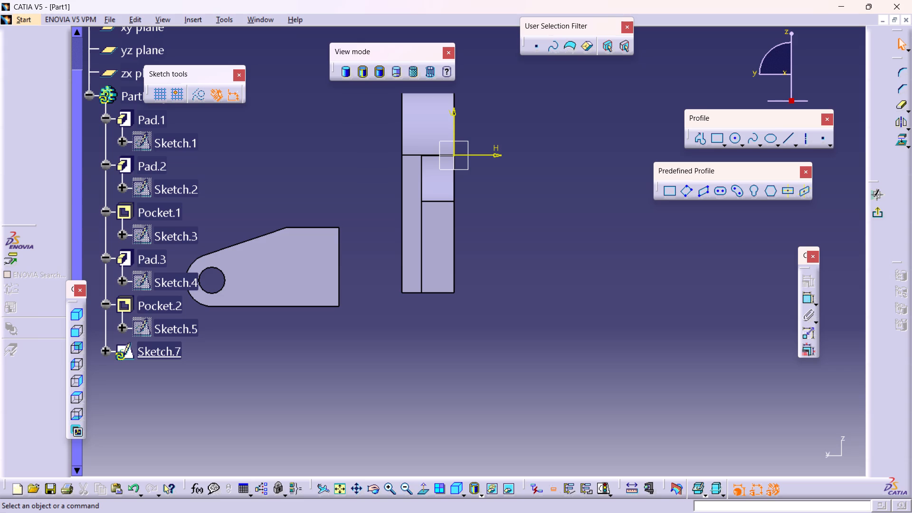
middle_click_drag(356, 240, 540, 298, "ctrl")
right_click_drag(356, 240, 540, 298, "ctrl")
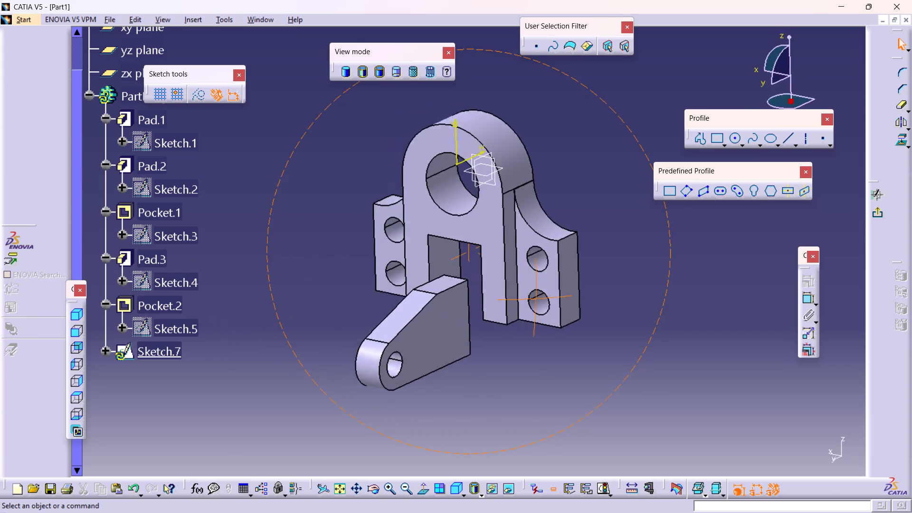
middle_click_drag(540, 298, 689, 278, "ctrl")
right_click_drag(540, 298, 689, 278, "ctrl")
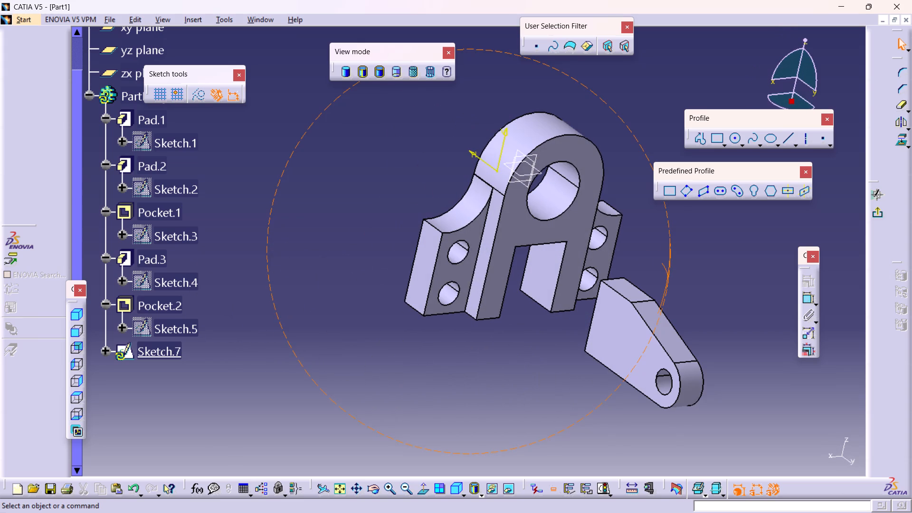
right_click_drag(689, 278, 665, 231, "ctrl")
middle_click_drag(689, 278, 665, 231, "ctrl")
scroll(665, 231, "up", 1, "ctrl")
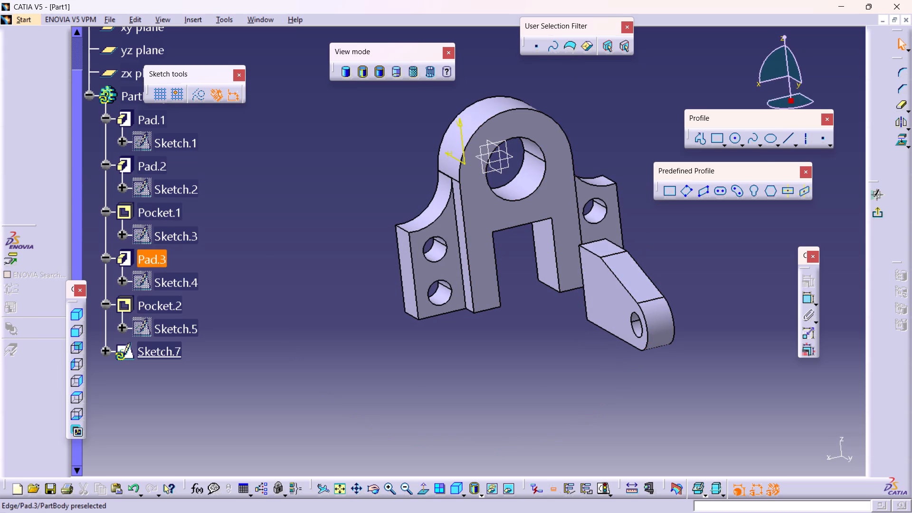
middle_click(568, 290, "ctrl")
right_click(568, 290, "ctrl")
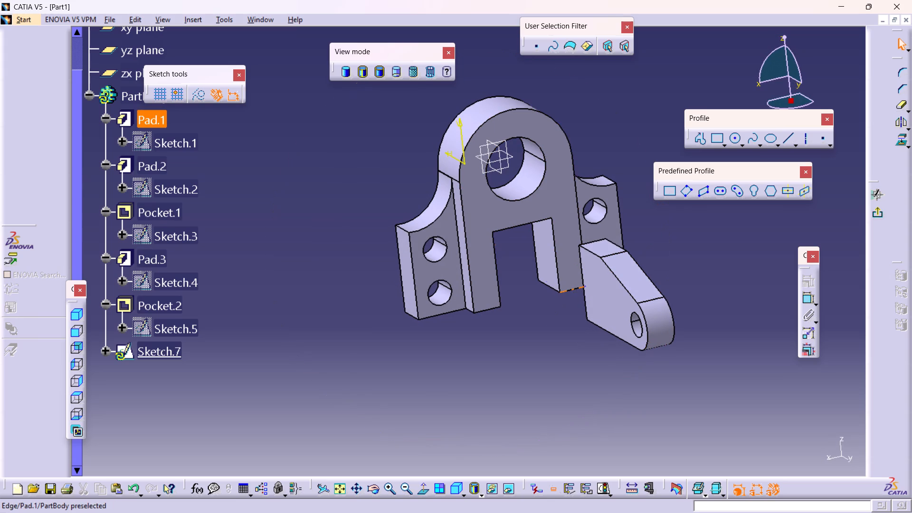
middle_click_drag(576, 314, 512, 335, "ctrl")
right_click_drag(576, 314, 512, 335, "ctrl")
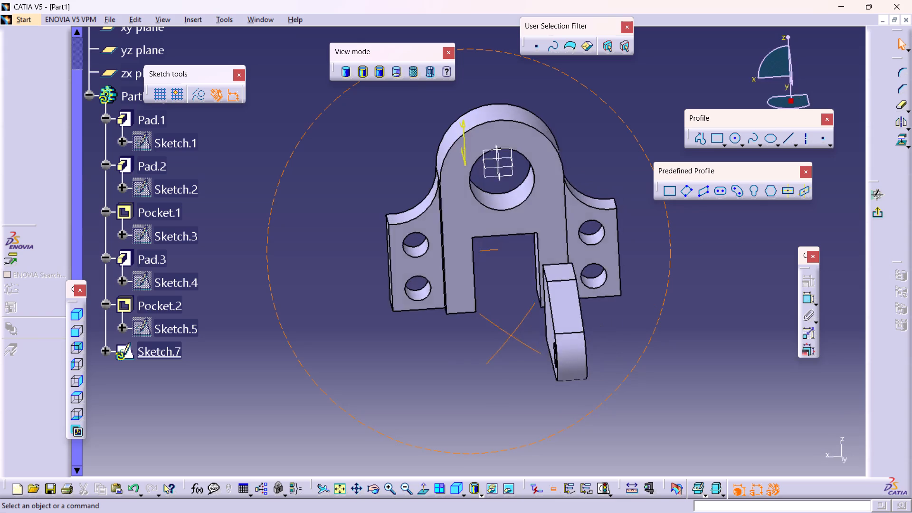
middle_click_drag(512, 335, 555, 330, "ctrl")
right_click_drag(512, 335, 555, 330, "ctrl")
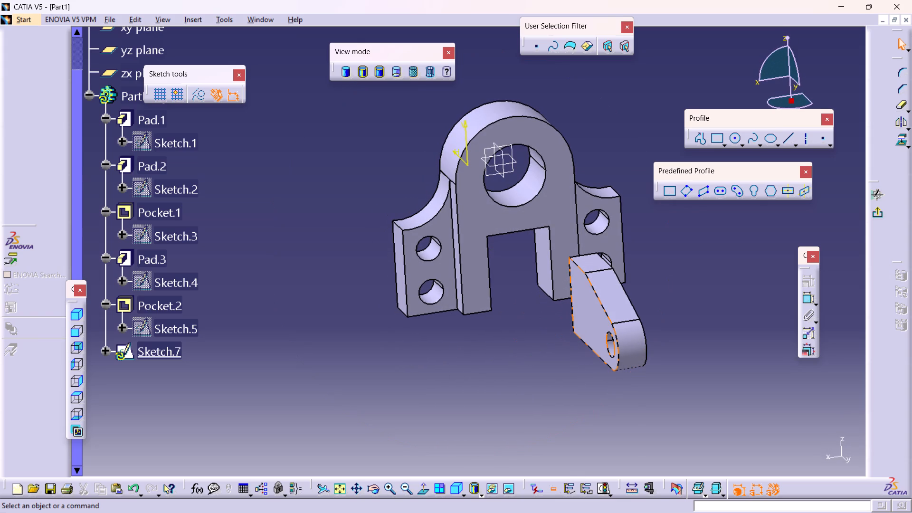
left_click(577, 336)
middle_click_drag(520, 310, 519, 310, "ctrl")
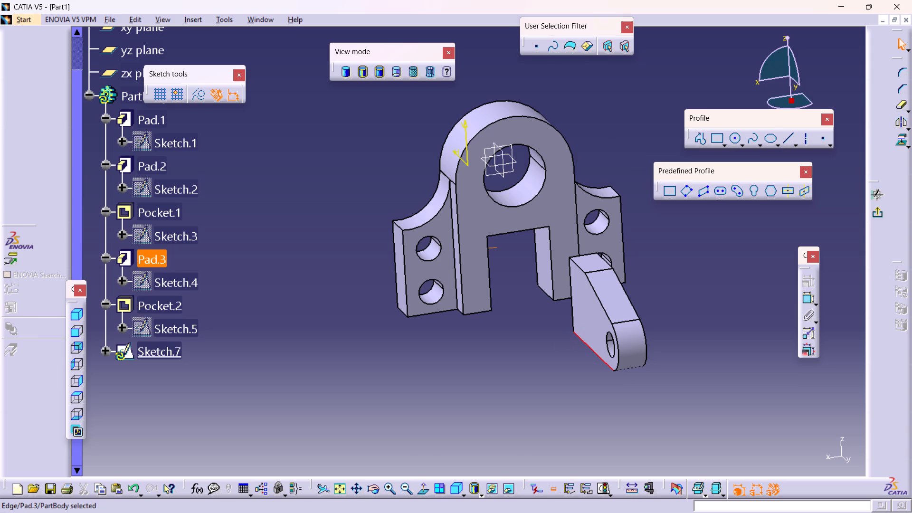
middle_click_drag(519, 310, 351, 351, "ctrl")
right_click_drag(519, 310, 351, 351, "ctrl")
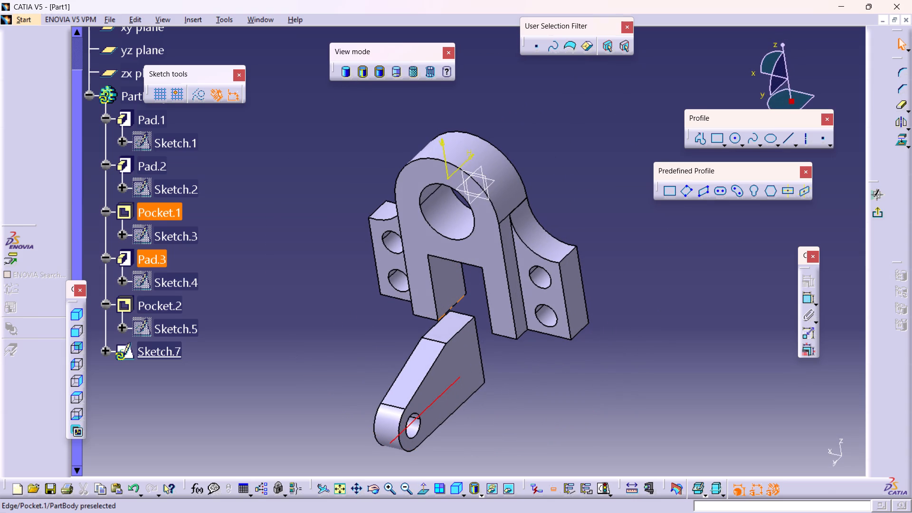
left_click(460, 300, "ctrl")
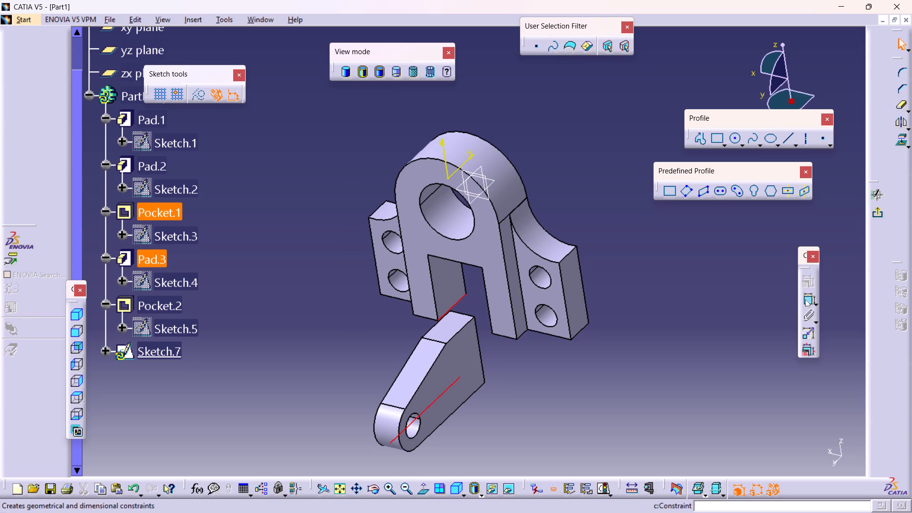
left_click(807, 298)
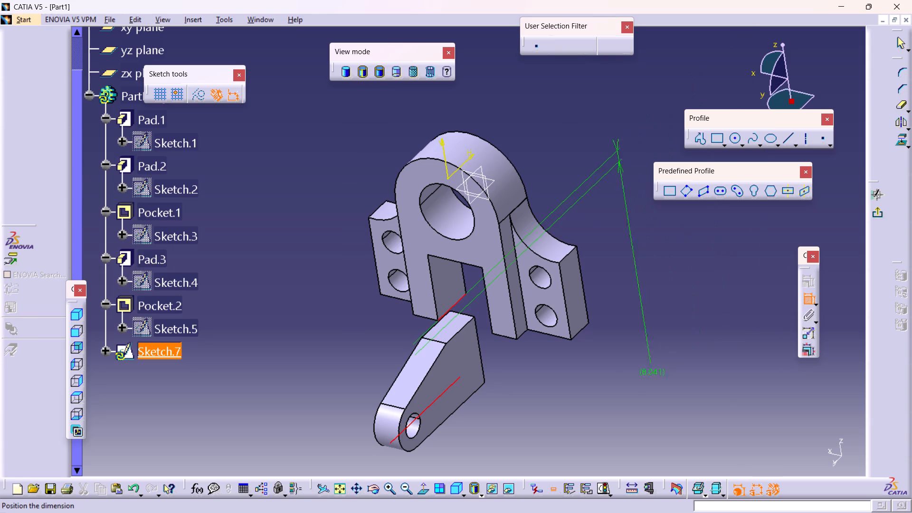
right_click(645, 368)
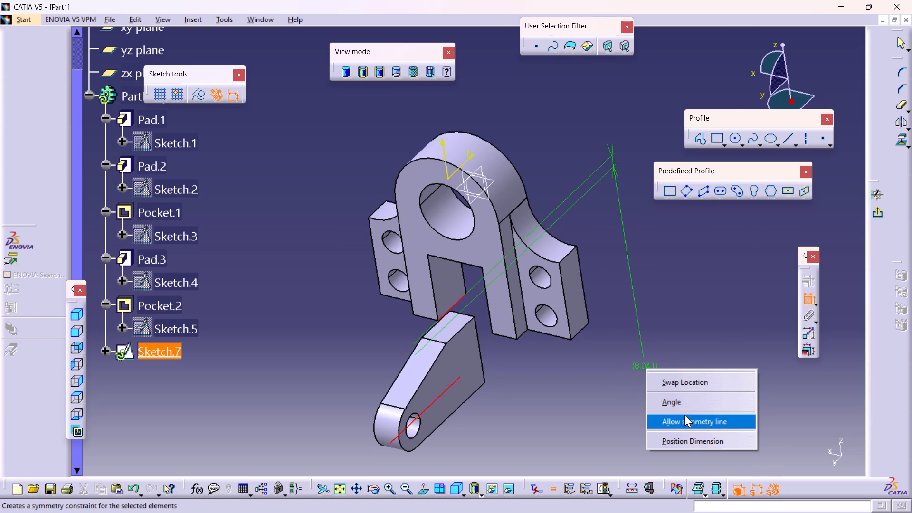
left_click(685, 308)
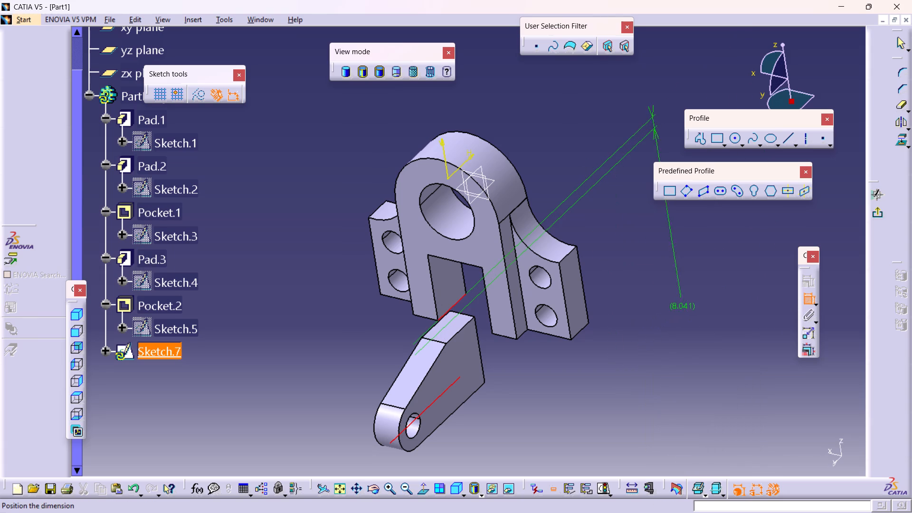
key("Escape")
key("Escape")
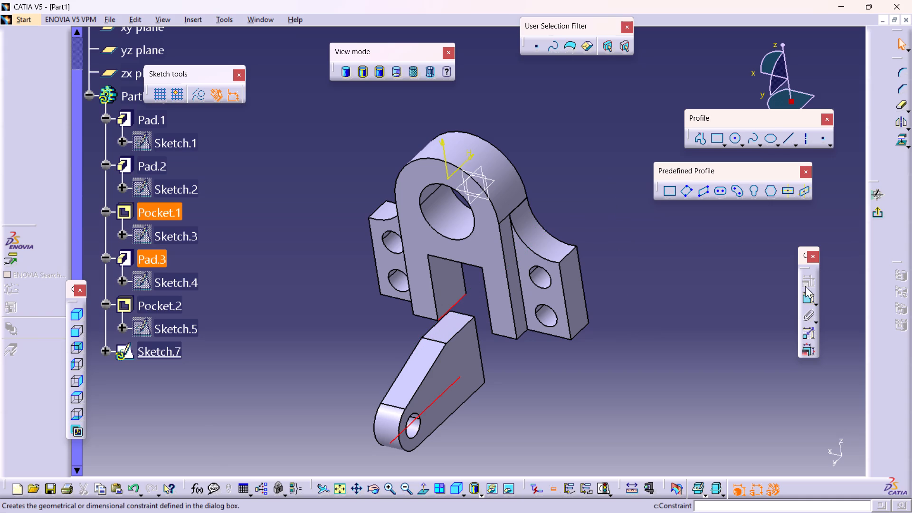
Examine from several angles how the two selected edges of the lug and the slot lie relative to each other.
middle_click_drag(467, 418, 467, 418, "ctrl")
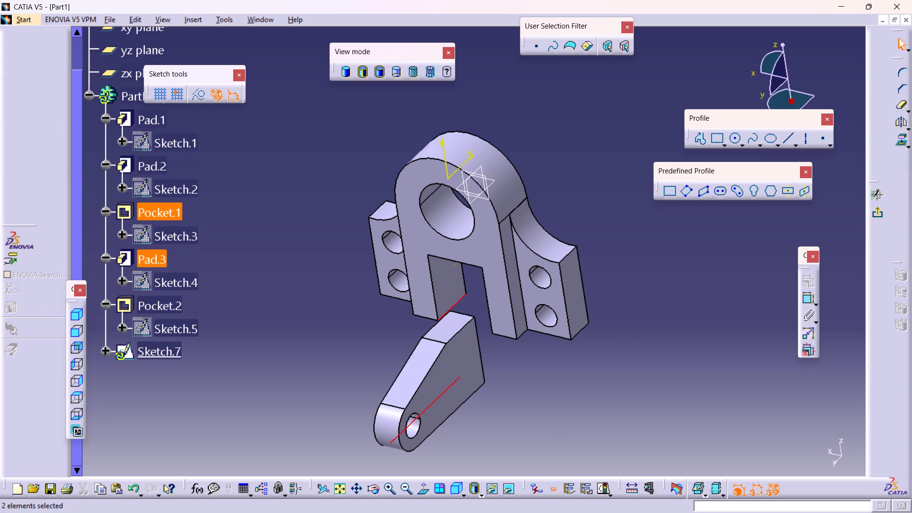
middle_click_drag(467, 418, 647, 229, "ctrl")
right_click_drag(467, 419, 647, 229, "ctrl")
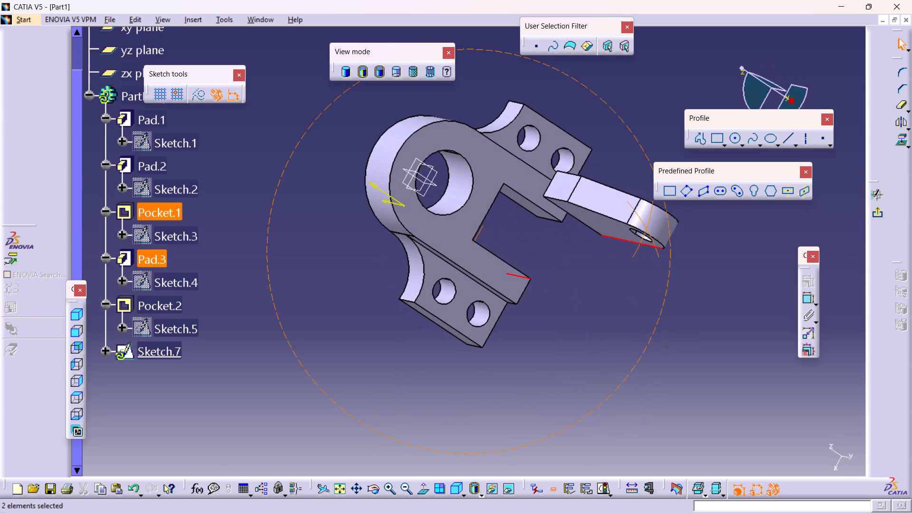
middle_click_drag(647, 229, 601, 363, "ctrl")
right_click_drag(647, 229, 601, 363, "ctrl")
middle_click_drag(549, 252, 551, 233, "ctrl")
right_click_drag(551, 240, 551, 233, "ctrl")
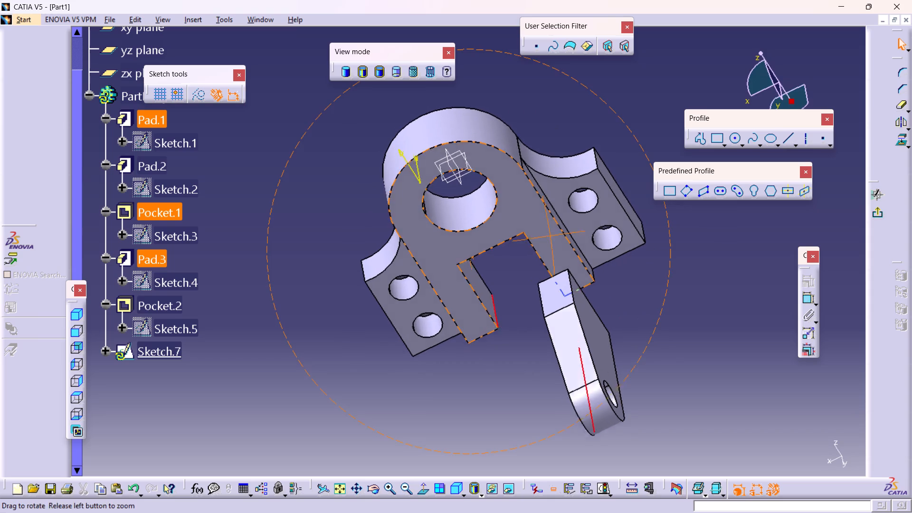
right_click_drag(551, 233, 583, 161, "ctrl")
middle_click_drag(551, 233, 583, 161, "ctrl")
middle_click_drag(480, 291, 483, 264, "ctrl")
right_click_drag(479, 290, 483, 264, "ctrl")
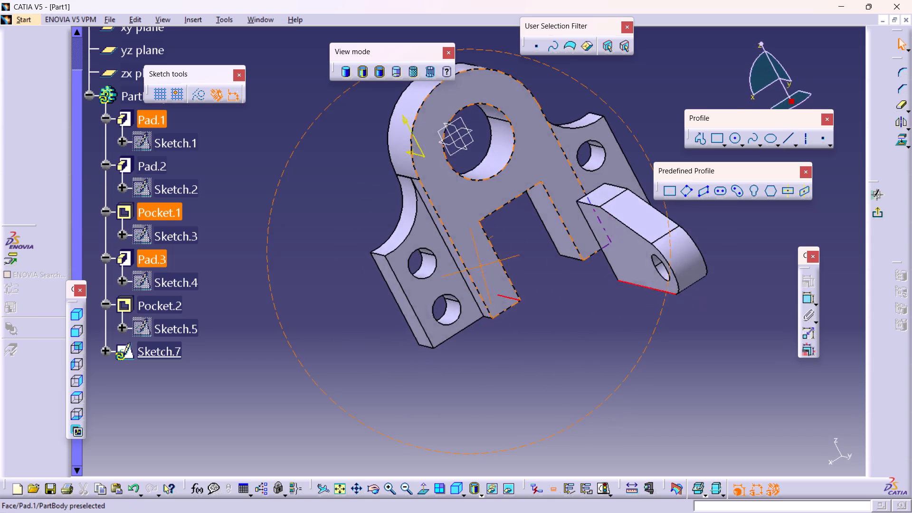
middle_click_drag(483, 264, 490, 288, "ctrl")
right_click_drag(483, 264, 490, 288, "ctrl")
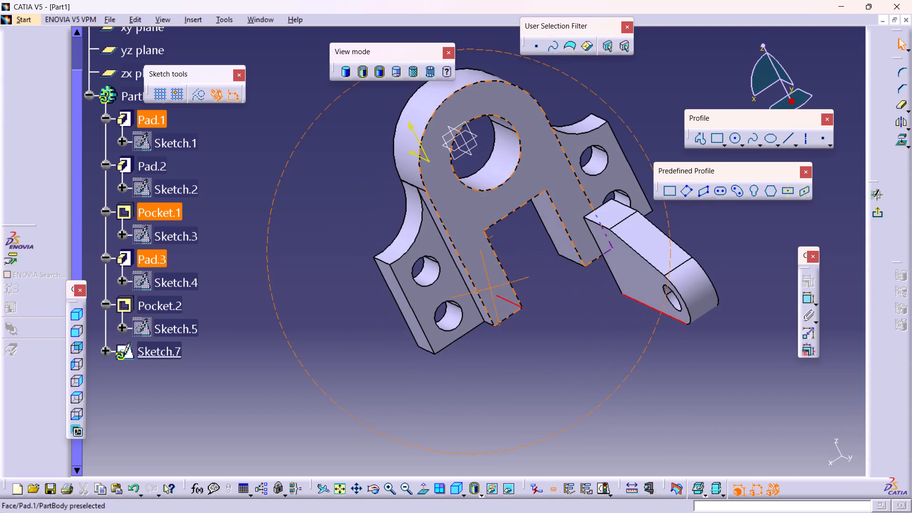
middle_click_drag(568, 262, 461, 325)
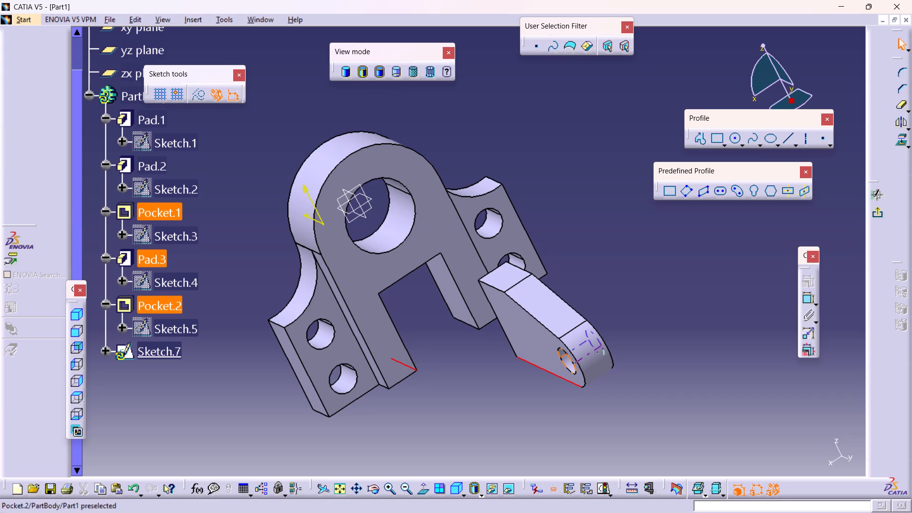
Review the lug hole's Sketch.5 and the slot's Sketch.3, returning to Sketch.5 to check the lug against the bracket.
double_click(169, 332)
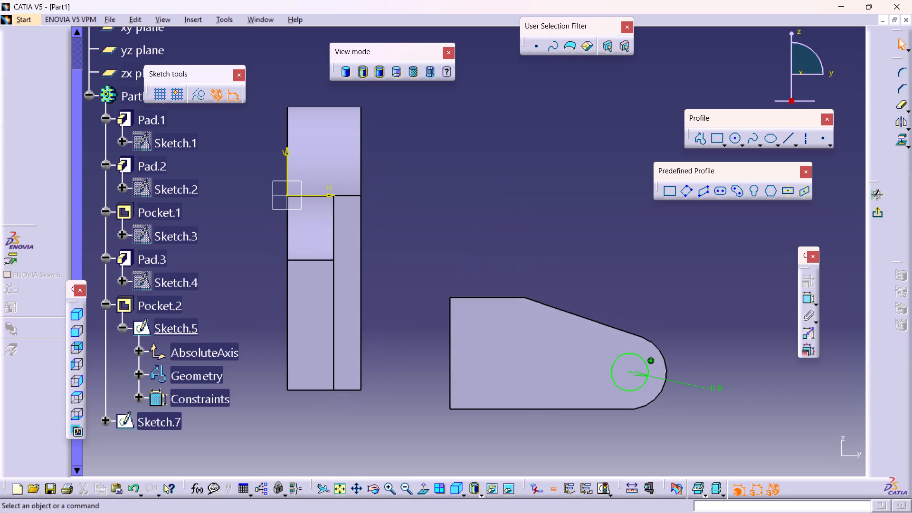
double_click(171, 237)
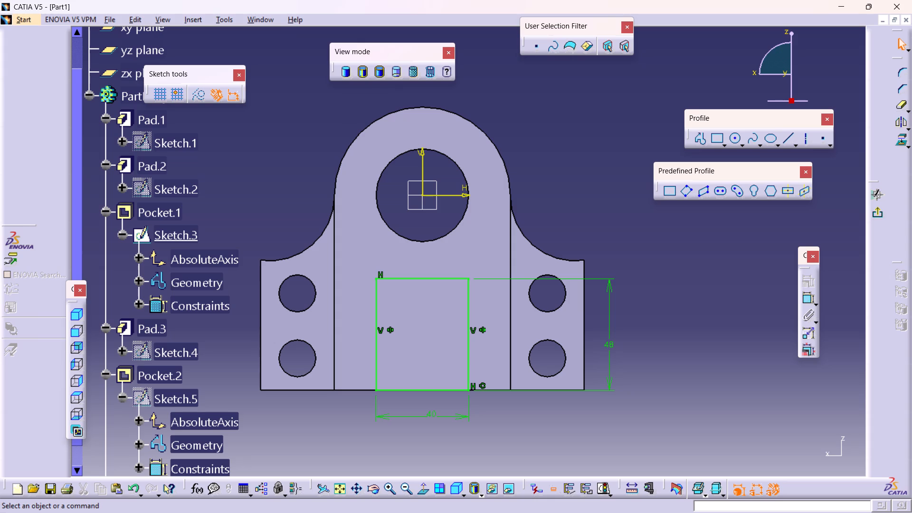
scroll(210, 342, "down", 1)
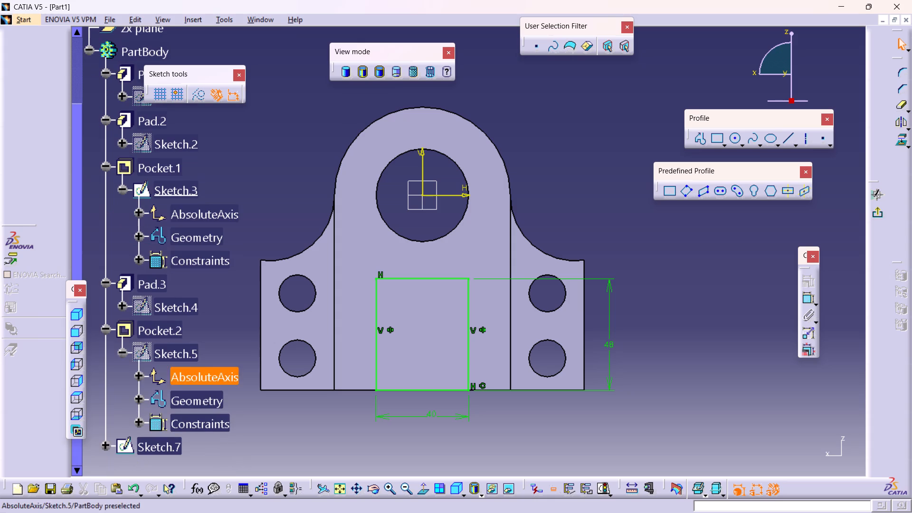
double_click(166, 354)
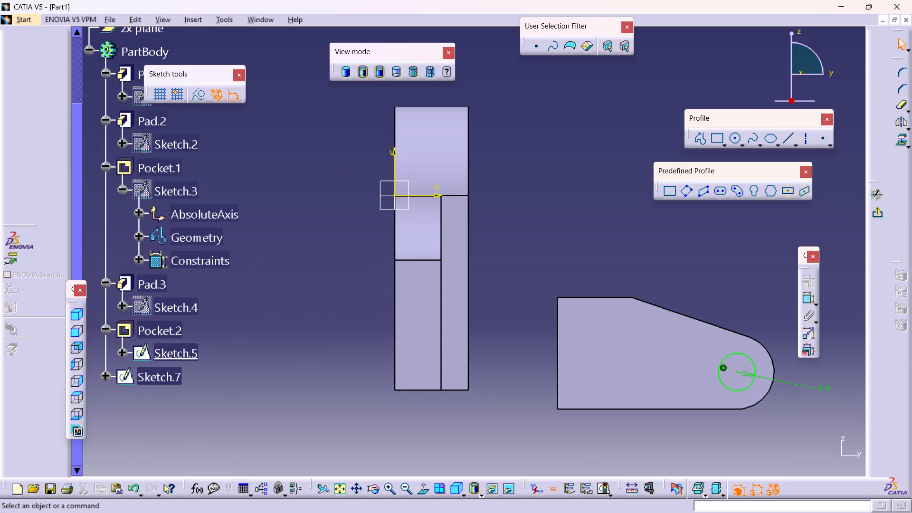
middle_click_drag(490, 329, 332, 381, "ctrl")
right_click_drag(490, 334, 332, 381, "ctrl")
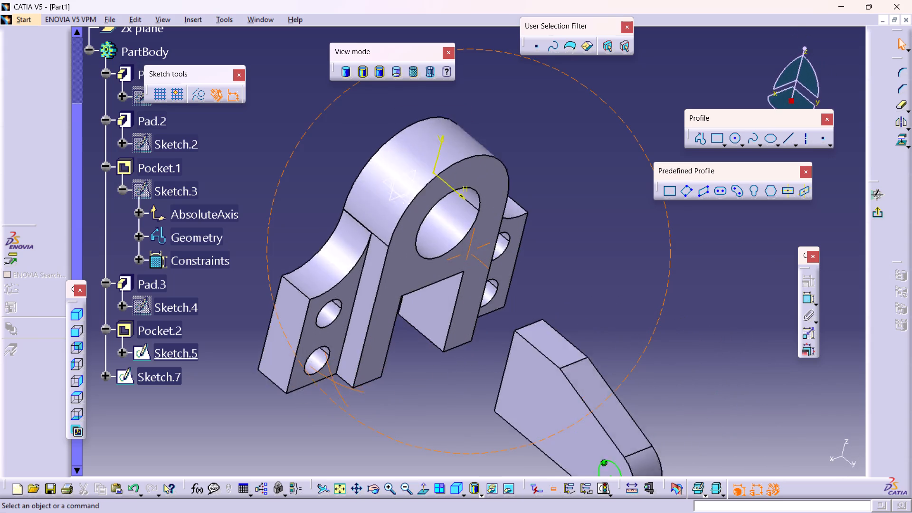
middle_click_drag(332, 381, 293, 374, "ctrl")
right_click_drag(332, 381, 293, 374, "ctrl")
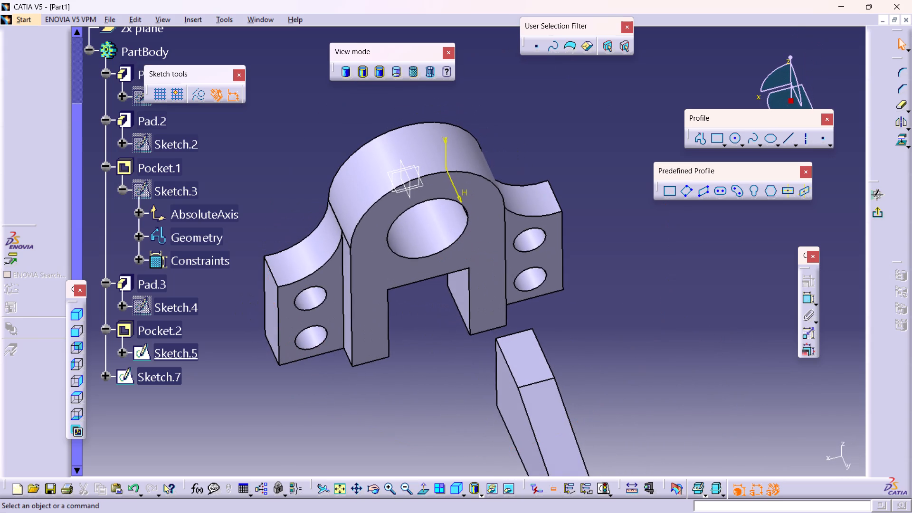
Examine from several angles how the holed lug sits relative to the bracket's rectangular slot.
middle_click_drag(443, 288, 458, 170, "ctrl")
right_click_drag(443, 288, 458, 170, "ctrl")
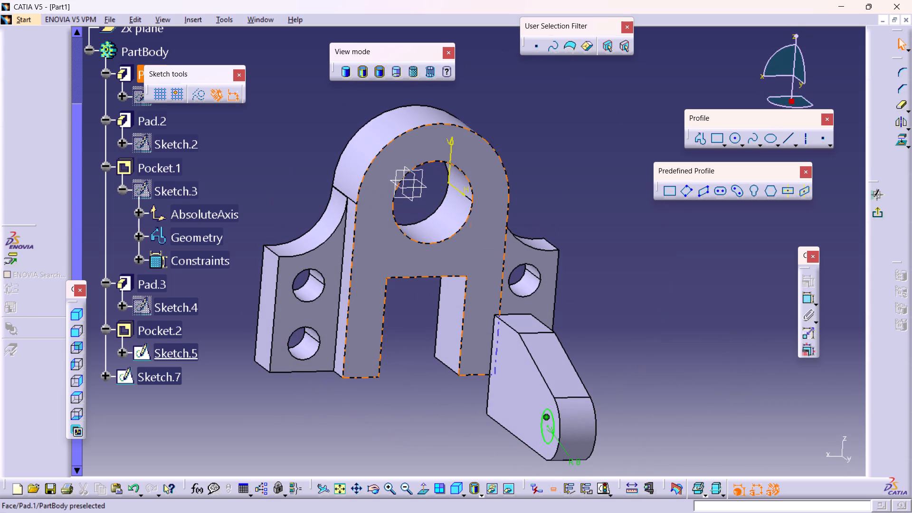
middle_click_drag(453, 261, 420, 267, "ctrl")
right_click_drag(453, 261, 420, 267, "ctrl")
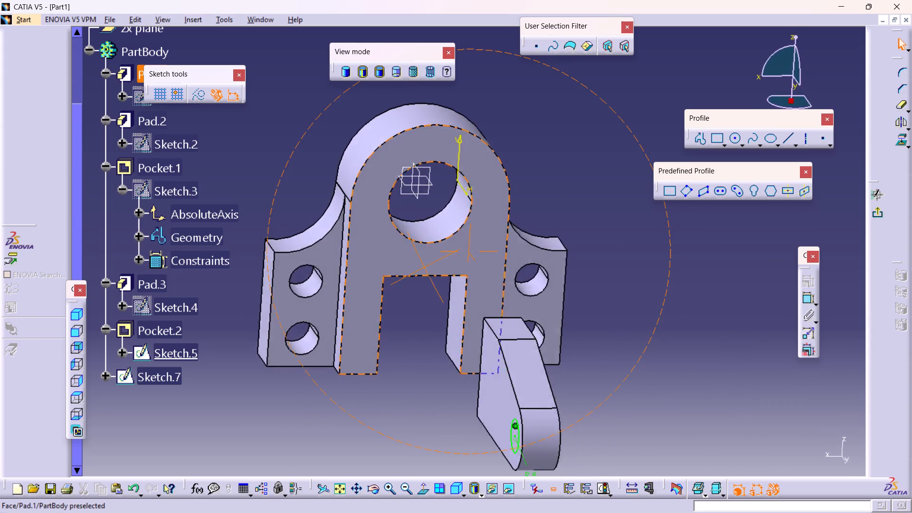
right_click_drag(420, 267, 445, 278, "ctrl")
middle_click_drag(420, 267, 445, 278, "ctrl")
middle_click_drag(573, 382, 578, 345)
left_click(603, 334)
left_click(603, 334)
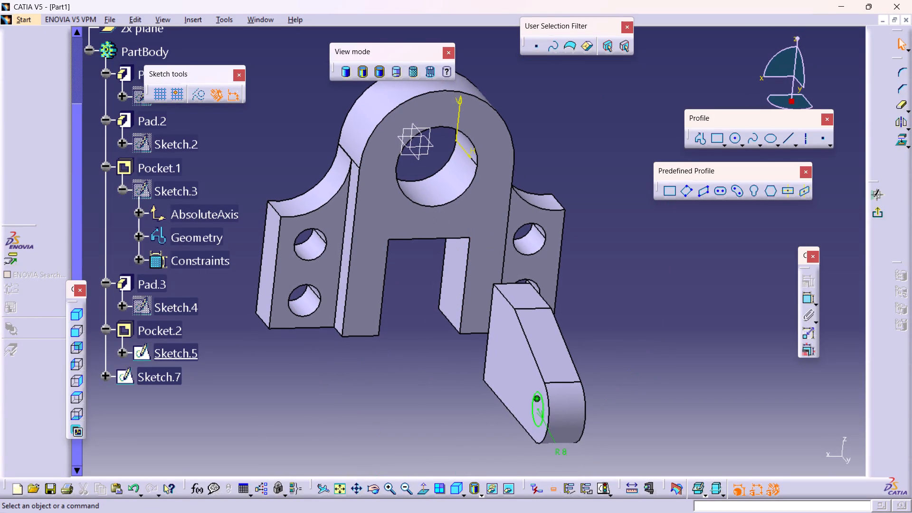
double_click(672, 321)
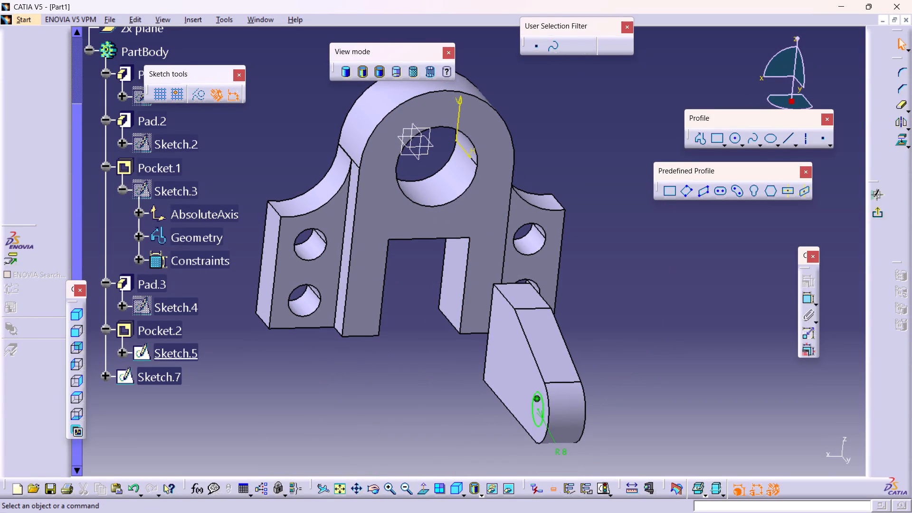
key("Escape")
key("Escape")
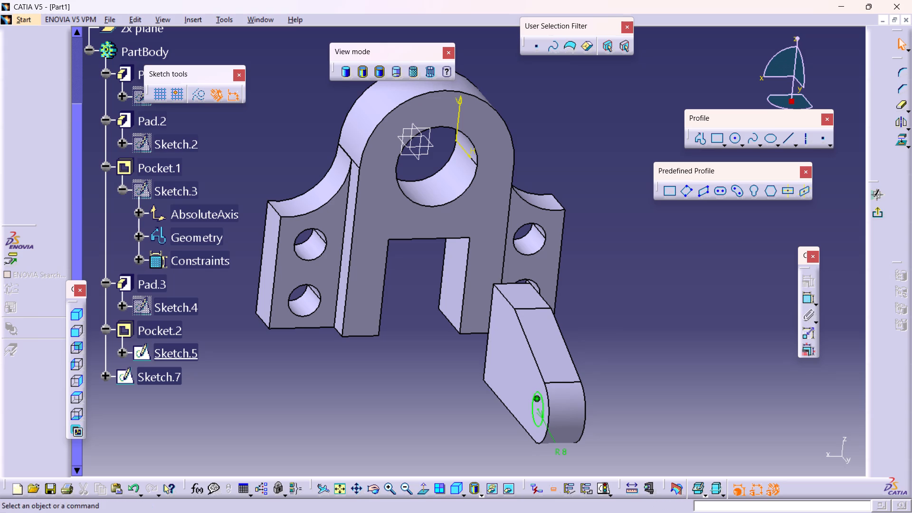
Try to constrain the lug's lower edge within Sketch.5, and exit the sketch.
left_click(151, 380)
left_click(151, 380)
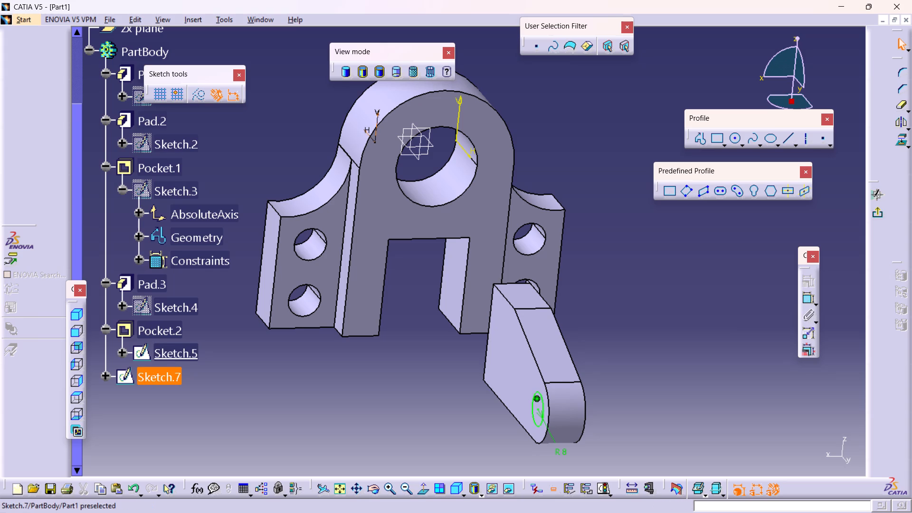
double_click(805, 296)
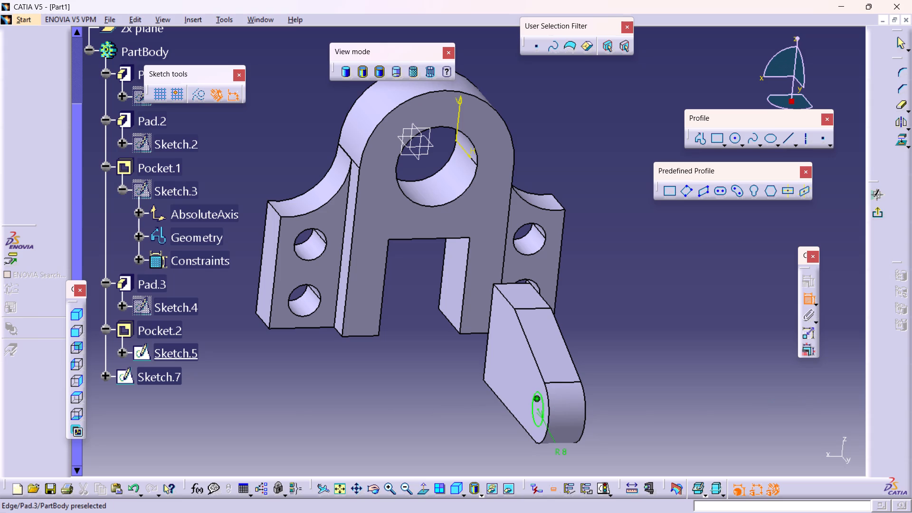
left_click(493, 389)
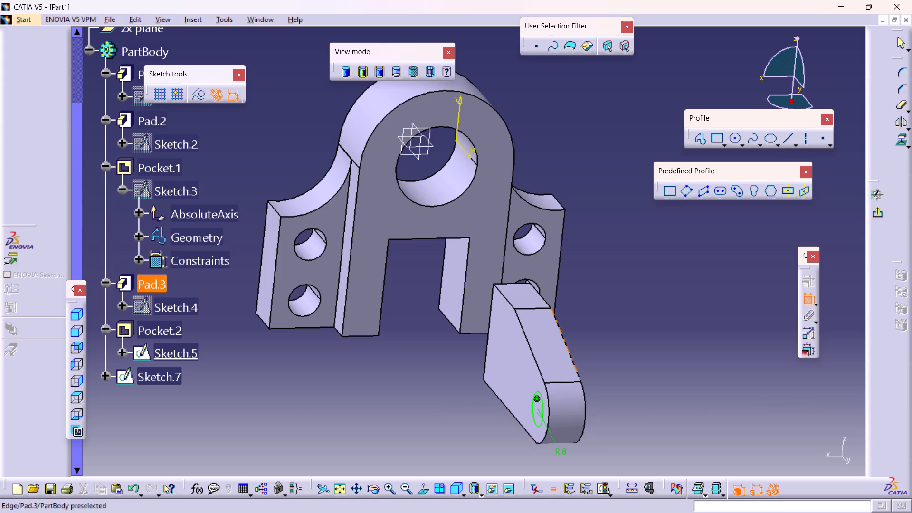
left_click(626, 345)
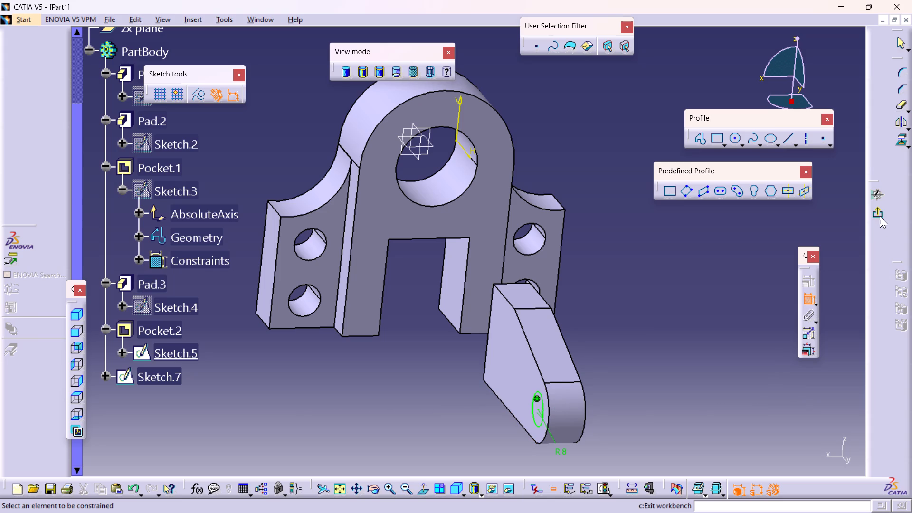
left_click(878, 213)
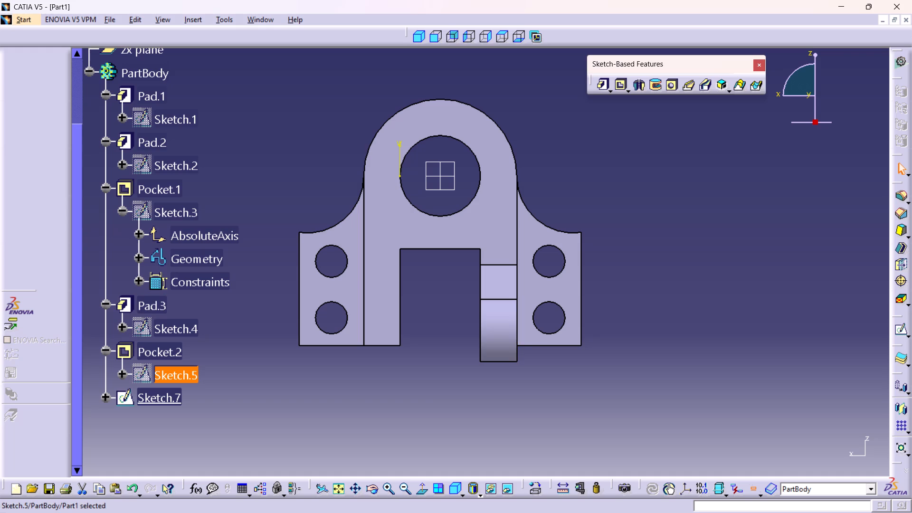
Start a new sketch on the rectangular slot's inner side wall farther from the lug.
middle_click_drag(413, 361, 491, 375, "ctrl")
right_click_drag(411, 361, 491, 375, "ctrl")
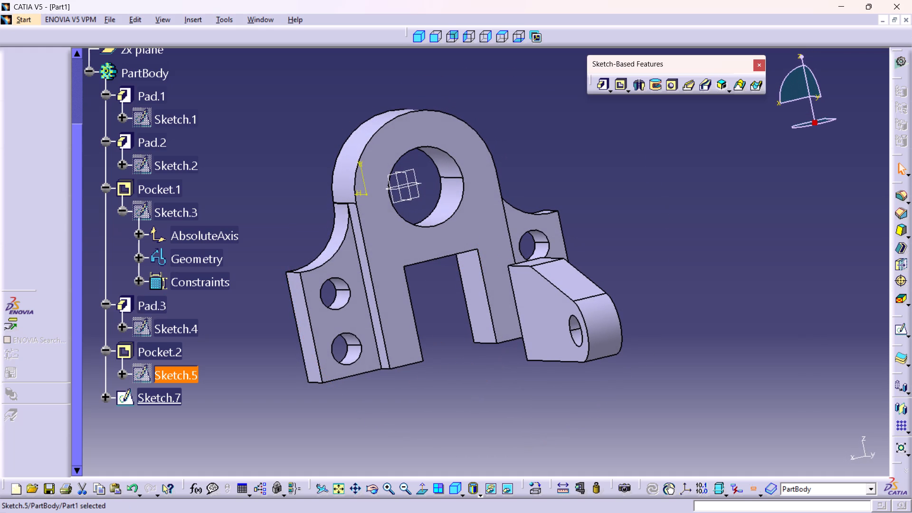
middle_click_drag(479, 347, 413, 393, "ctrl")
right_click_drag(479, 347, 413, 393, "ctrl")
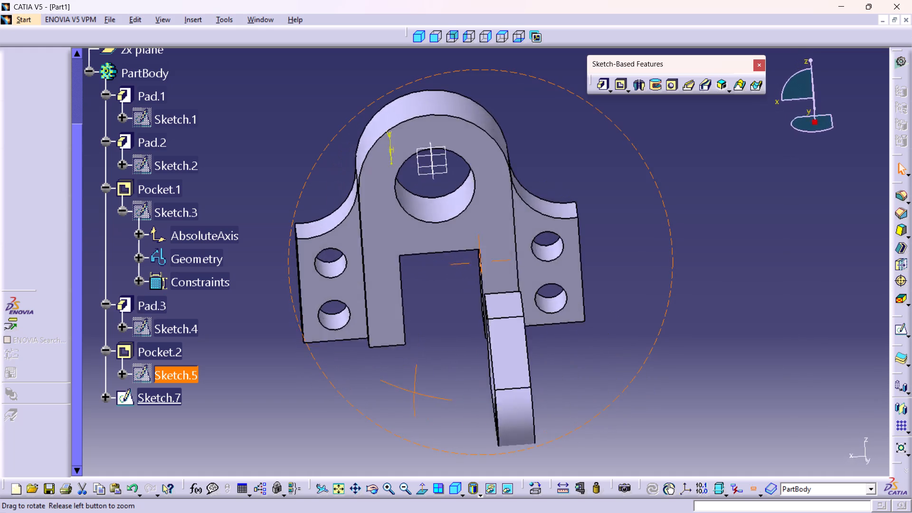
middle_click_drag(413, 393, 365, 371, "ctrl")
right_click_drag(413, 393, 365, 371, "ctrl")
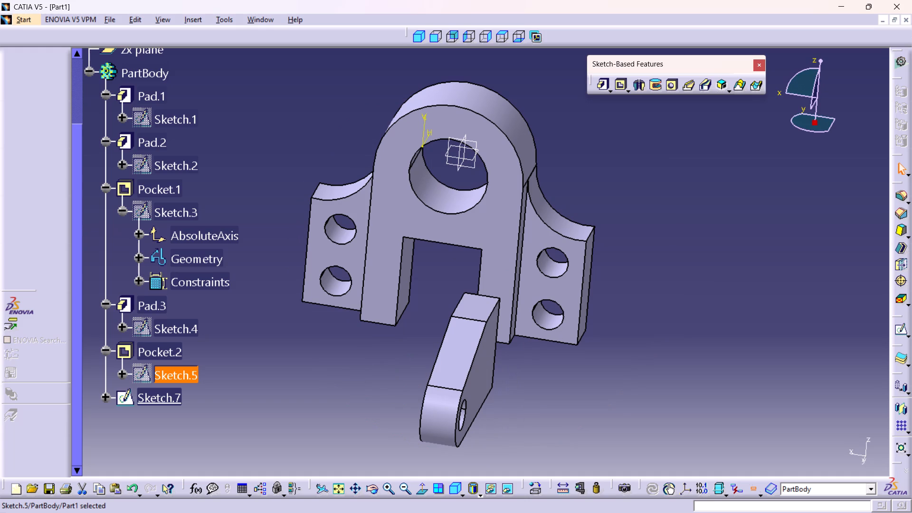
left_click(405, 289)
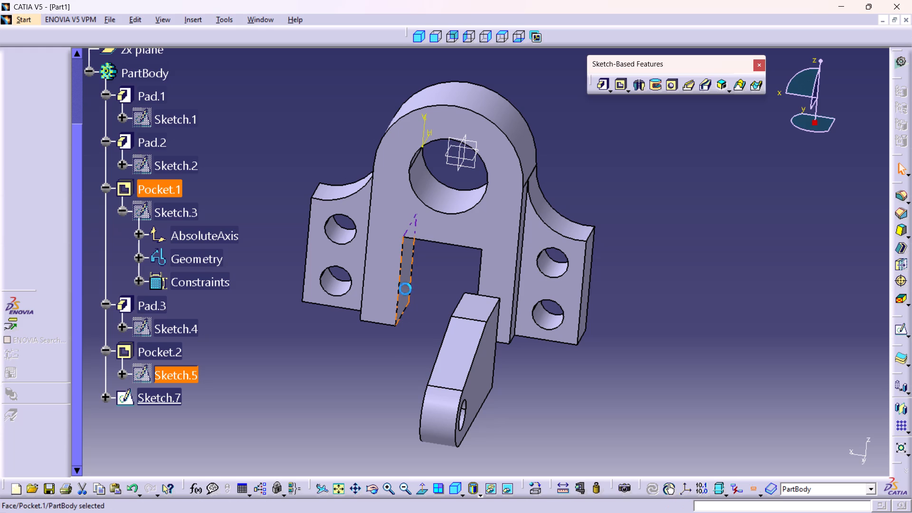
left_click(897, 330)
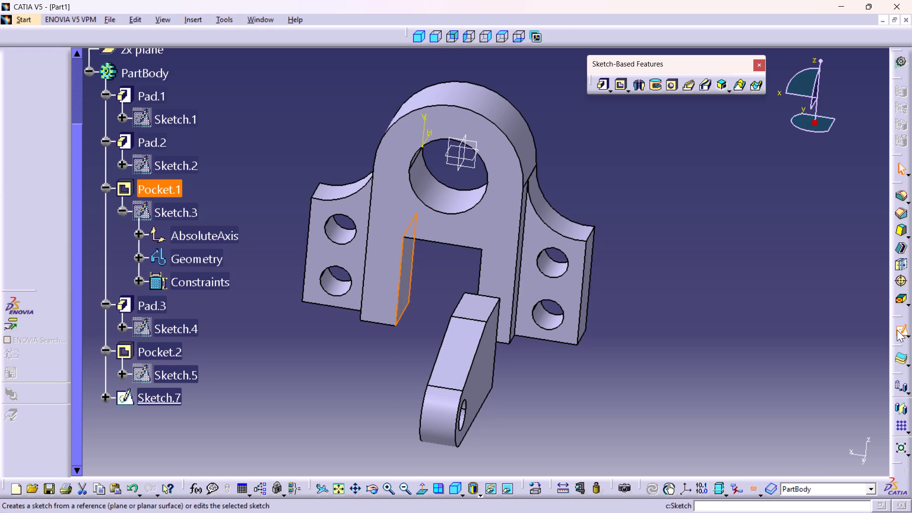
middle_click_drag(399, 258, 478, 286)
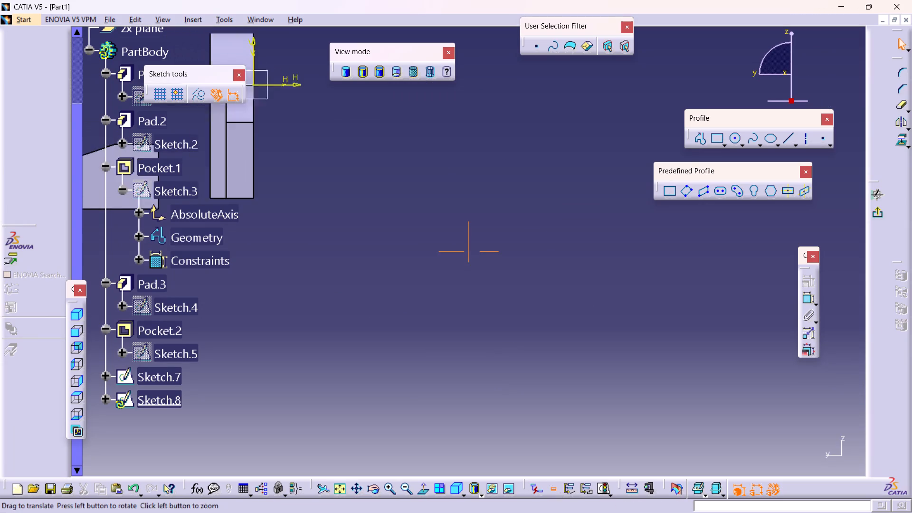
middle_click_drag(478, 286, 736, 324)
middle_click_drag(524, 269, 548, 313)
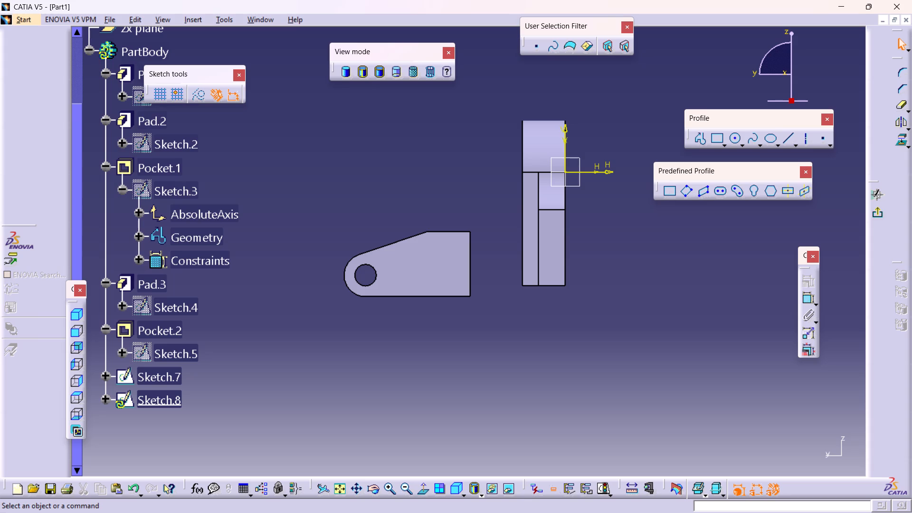
Examine the detached lug's position and orientation relative to the slot walls from several angles.
middle_click_drag(450, 348, 503, 358, "ctrl")
right_click_drag(450, 348, 503, 358, "ctrl")
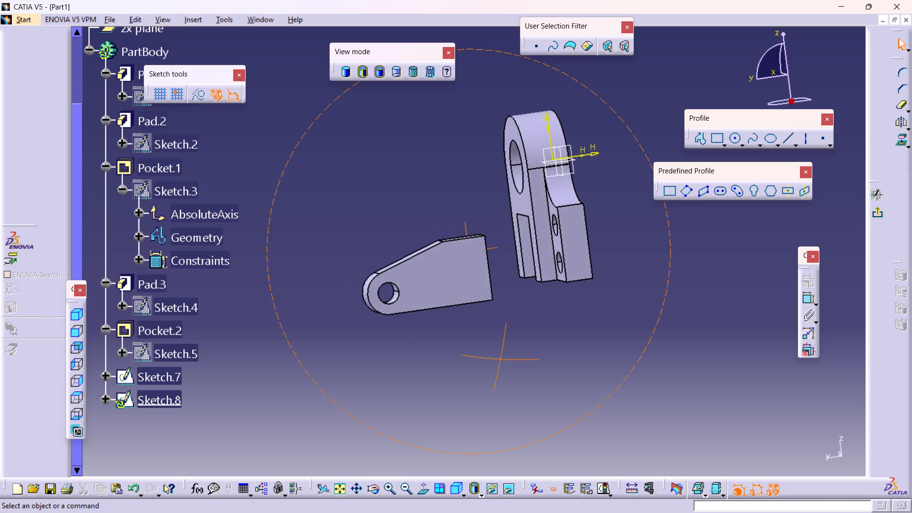
middle_click_drag(503, 358, 658, 277, "ctrl")
right_click_drag(503, 358, 657, 278, "ctrl")
middle_click_drag(563, 228, 518, 328)
right_click_drag(556, 256, 518, 328)
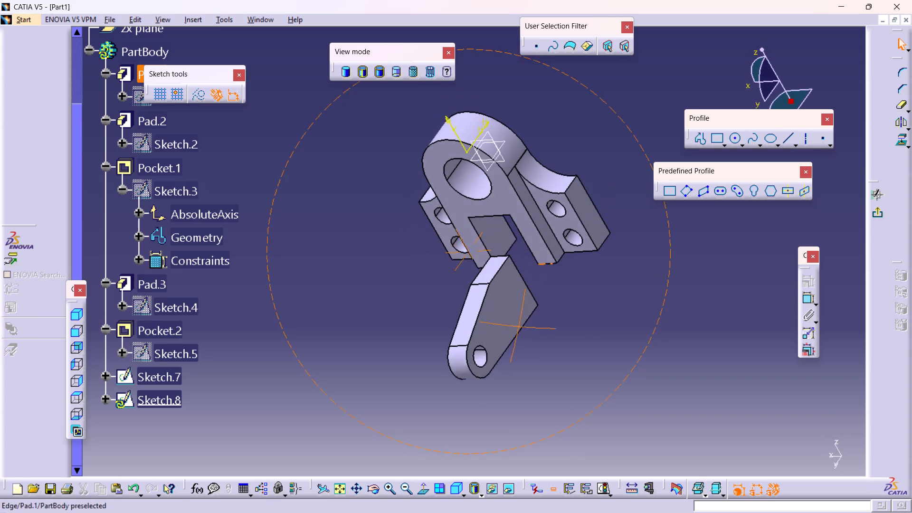
right_click_drag(518, 328, 517, 328)
middle_click_drag(518, 328, 516, 326)
middle_click_drag(556, 215, 502, 296)
middle_click_drag(480, 328, 631, 222, "ctrl")
right_click_drag(480, 324, 631, 224, "ctrl")
middle_click_drag(584, 322, 597, 305, "ctrl")
right_click_drag(584, 314, 597, 305, "ctrl")
middle_click_drag(521, 350, 513, 348)
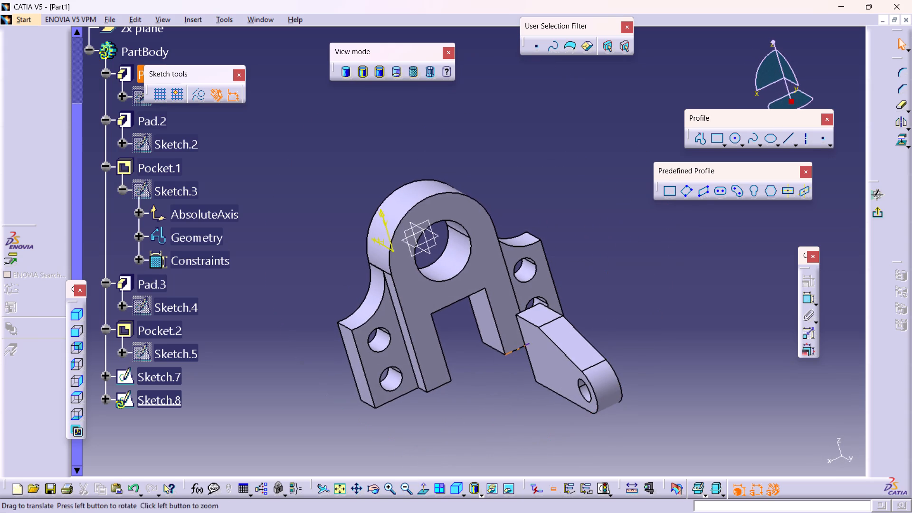
middle_click_drag(513, 348, 474, 330)
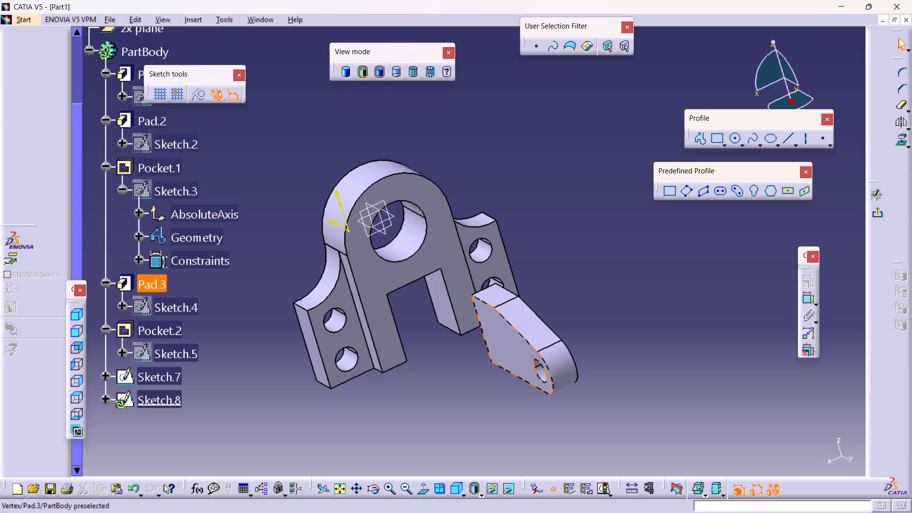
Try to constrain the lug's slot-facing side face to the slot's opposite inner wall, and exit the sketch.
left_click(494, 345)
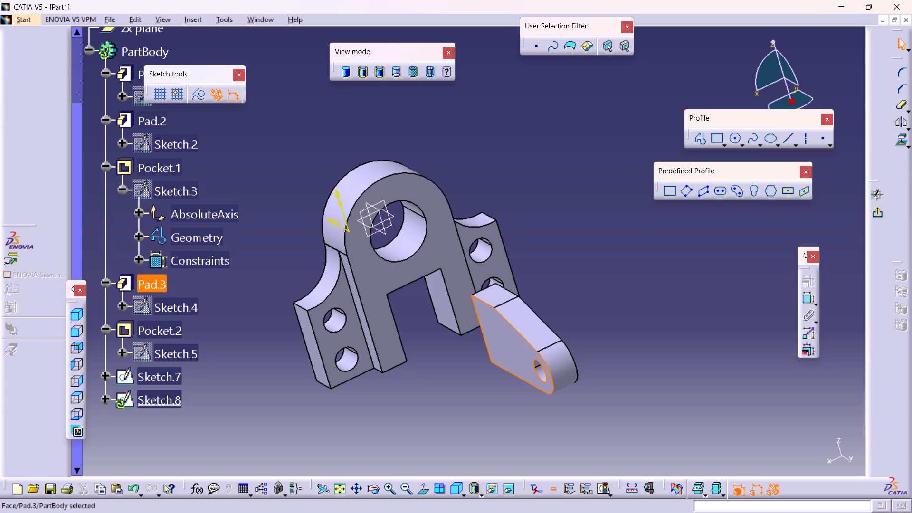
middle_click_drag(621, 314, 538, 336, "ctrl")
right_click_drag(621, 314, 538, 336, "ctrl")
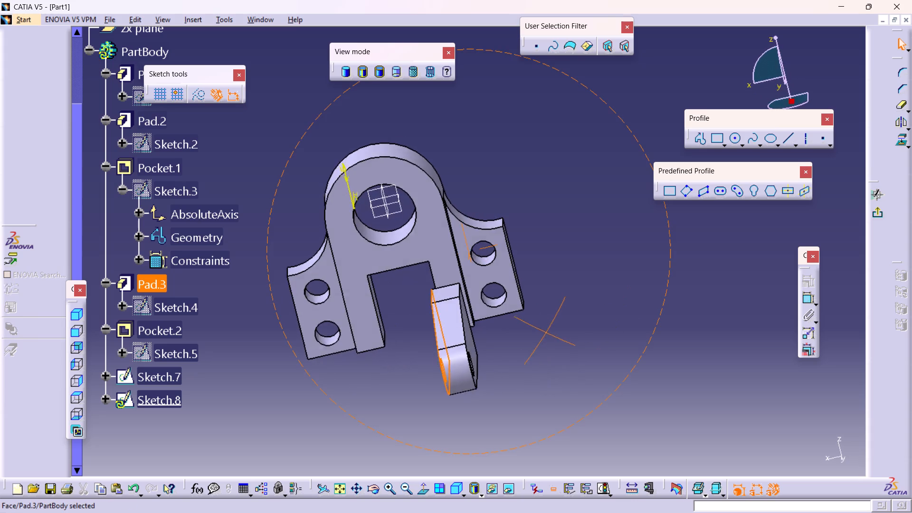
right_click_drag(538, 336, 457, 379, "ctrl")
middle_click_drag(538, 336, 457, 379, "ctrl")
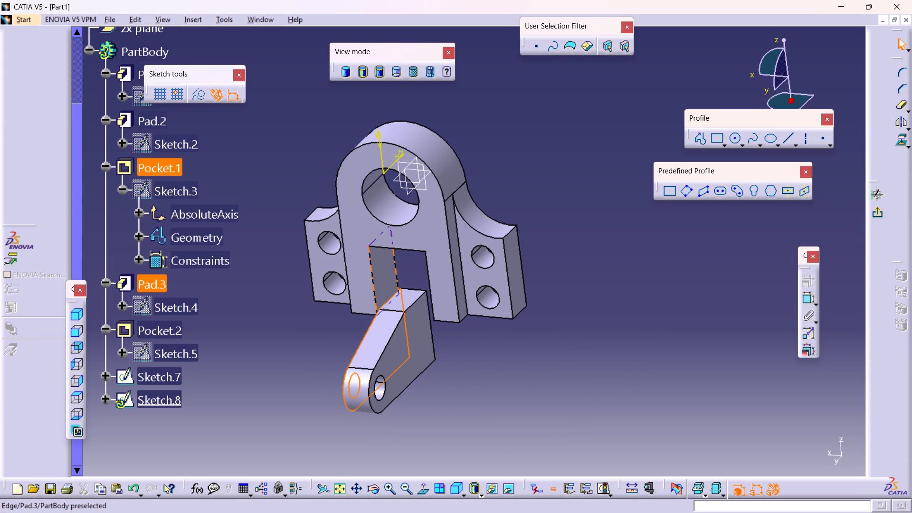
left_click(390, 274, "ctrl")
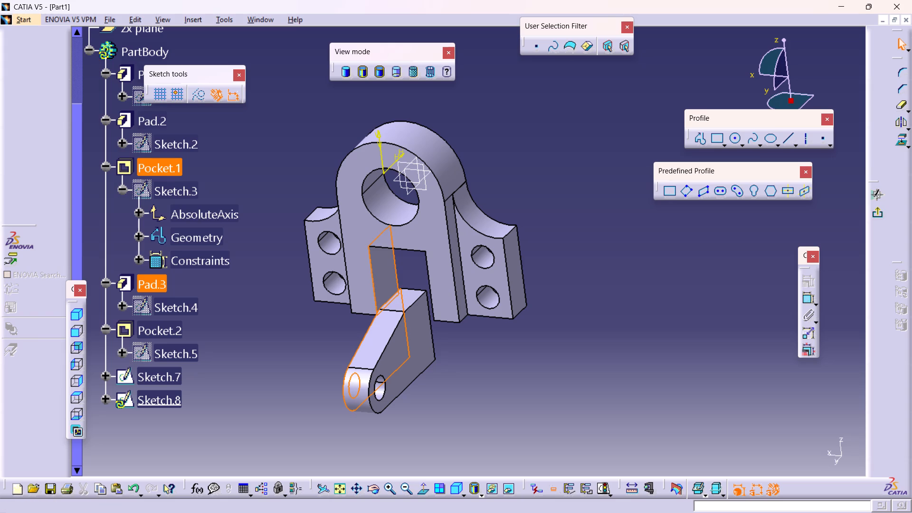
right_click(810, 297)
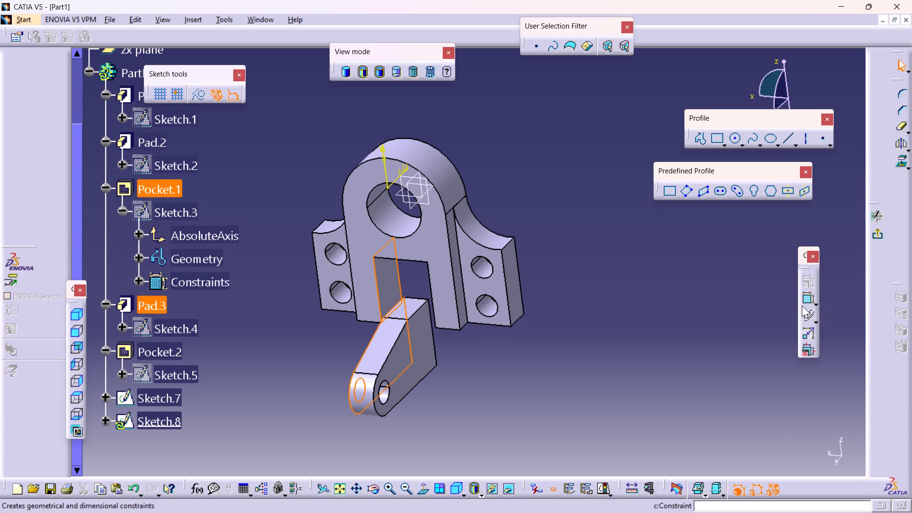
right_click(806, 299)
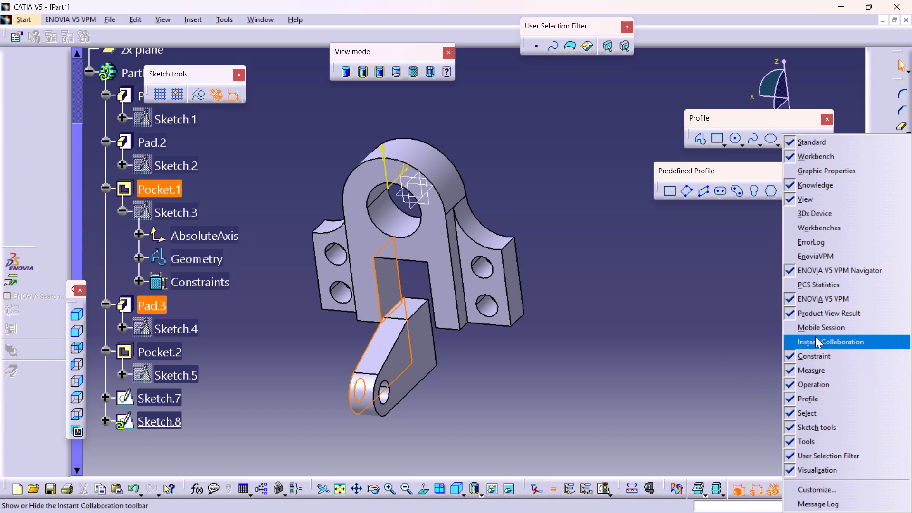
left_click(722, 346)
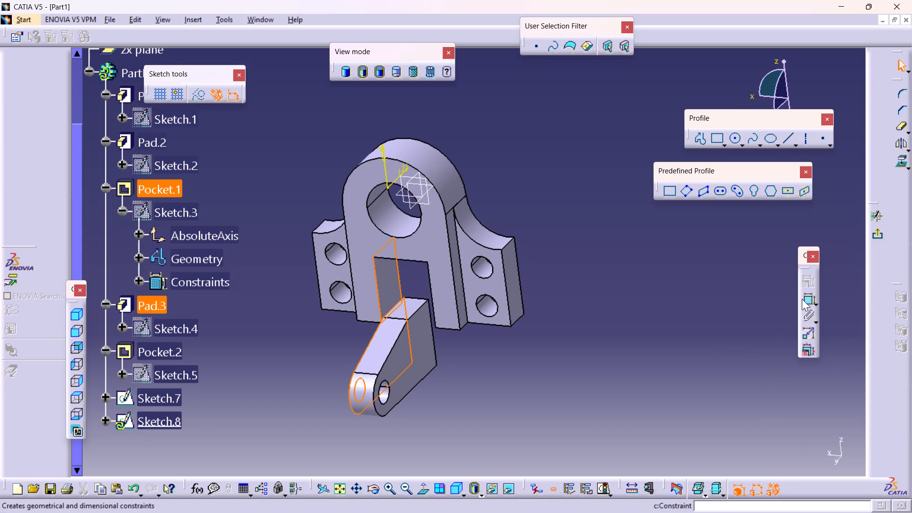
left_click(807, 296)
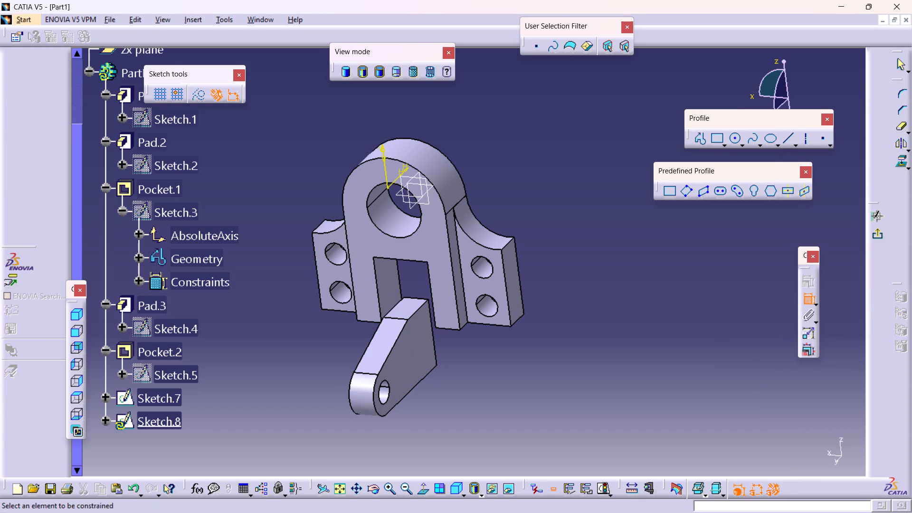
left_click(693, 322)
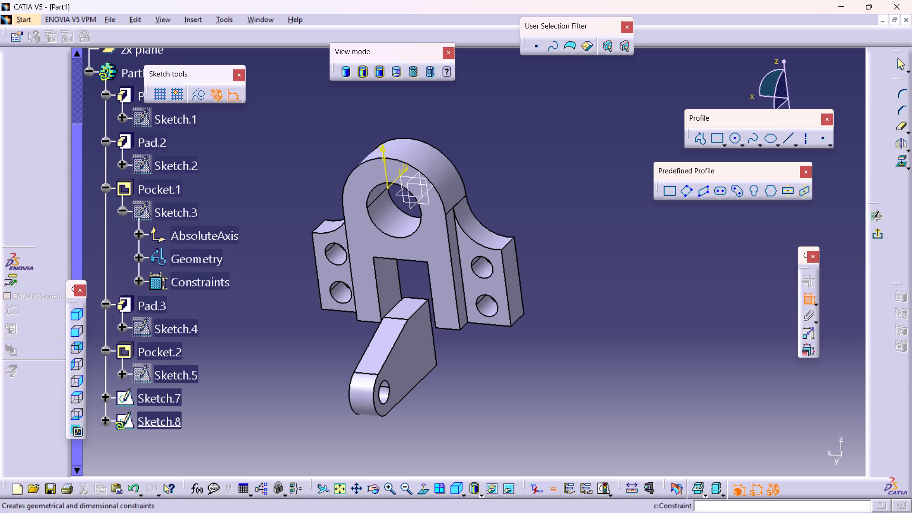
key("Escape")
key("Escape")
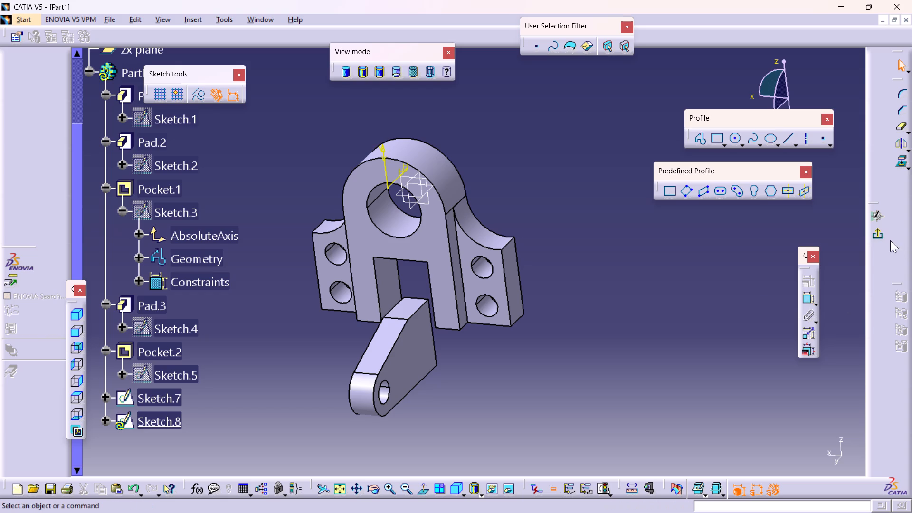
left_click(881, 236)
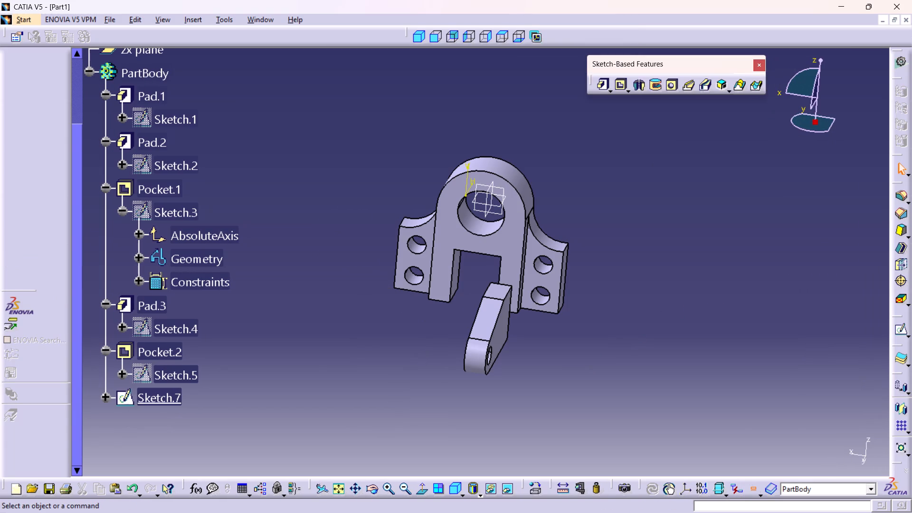
Examine how the lug meets the bracket leg and slot from several angles.
middle_click_drag(444, 383, 555, 365, "ctrl")
right_click_drag(444, 383, 555, 364, "ctrl")
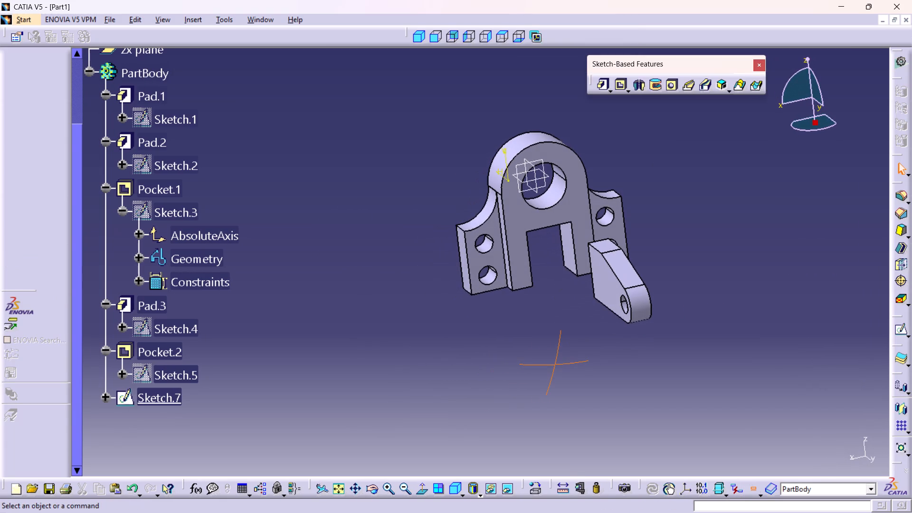
middle_click_drag(582, 305, 530, 397)
right_click_drag(521, 374, 566, 352, "ctrl")
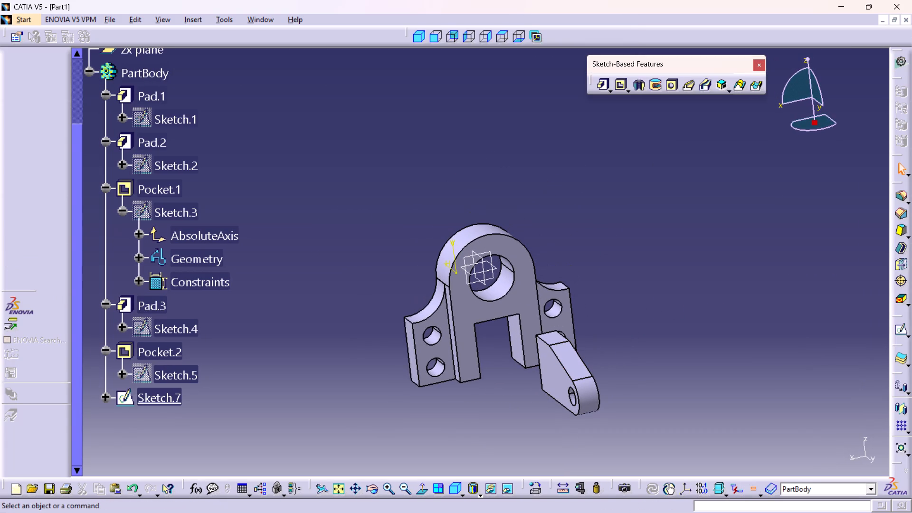
middle_click_drag(515, 385, 508, 379, "ctrl")
right_click_drag(515, 385, 508, 379, "ctrl")
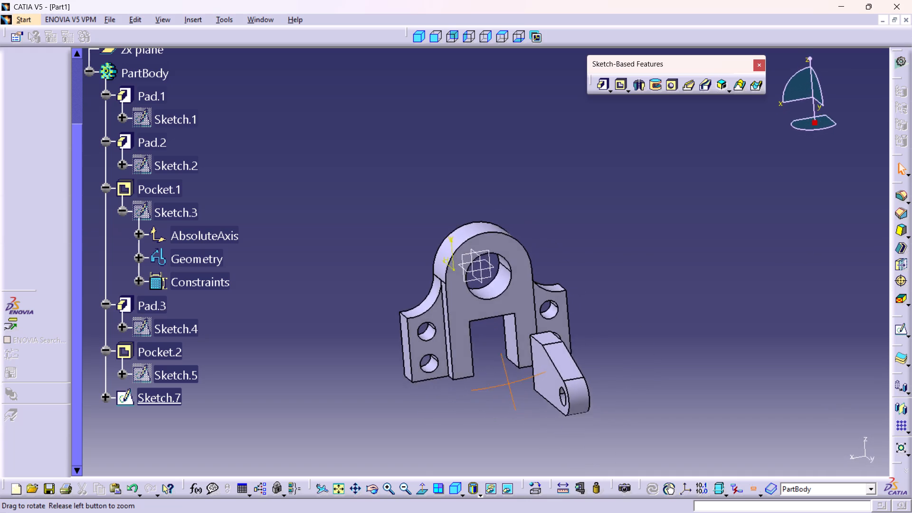
right_click_drag(508, 379, 477, 388, "ctrl")
middle_click_drag(508, 379, 534, 378, "ctrl")
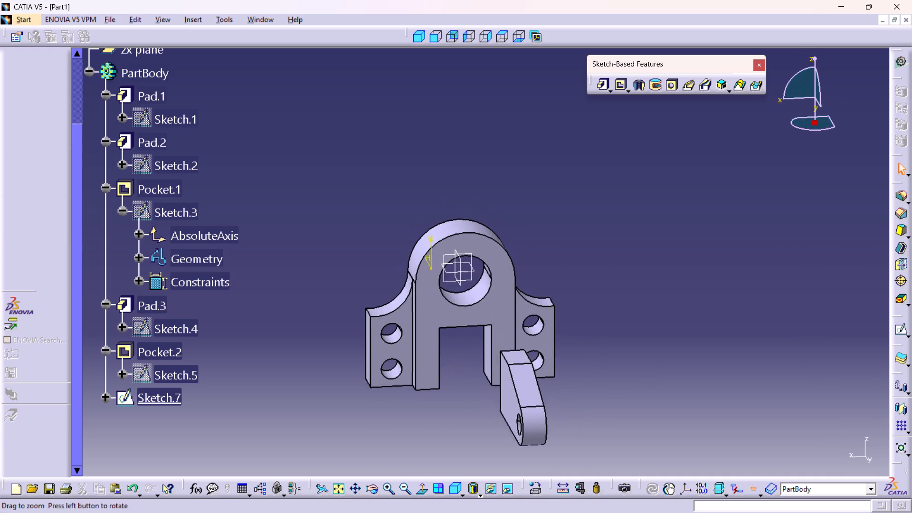
middle_click_drag(534, 378, 536, 377, "ctrl")
middle_click_drag(481, 396, 520, 384, "ctrl")
right_click_drag(481, 396, 520, 384, "ctrl")
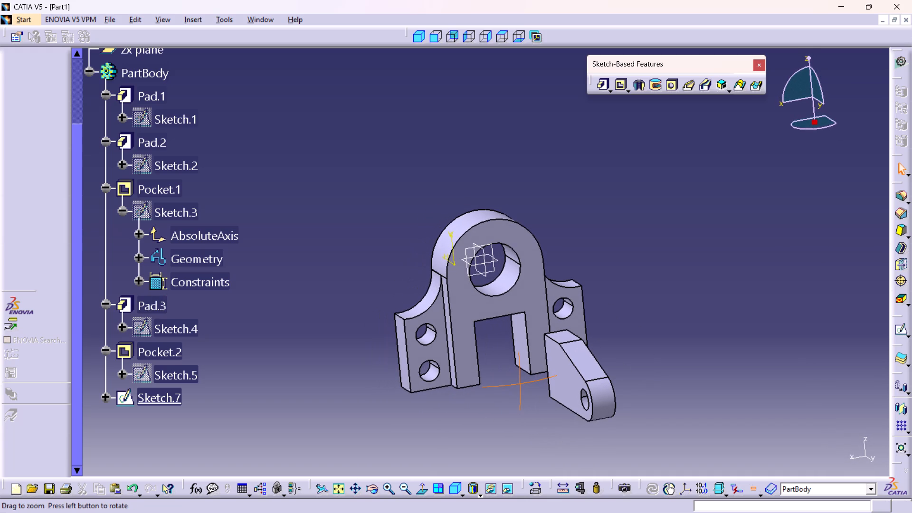
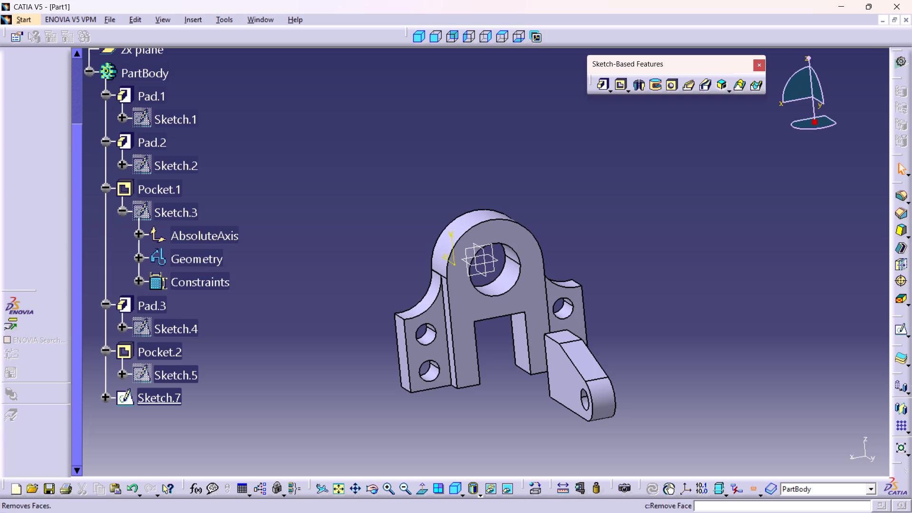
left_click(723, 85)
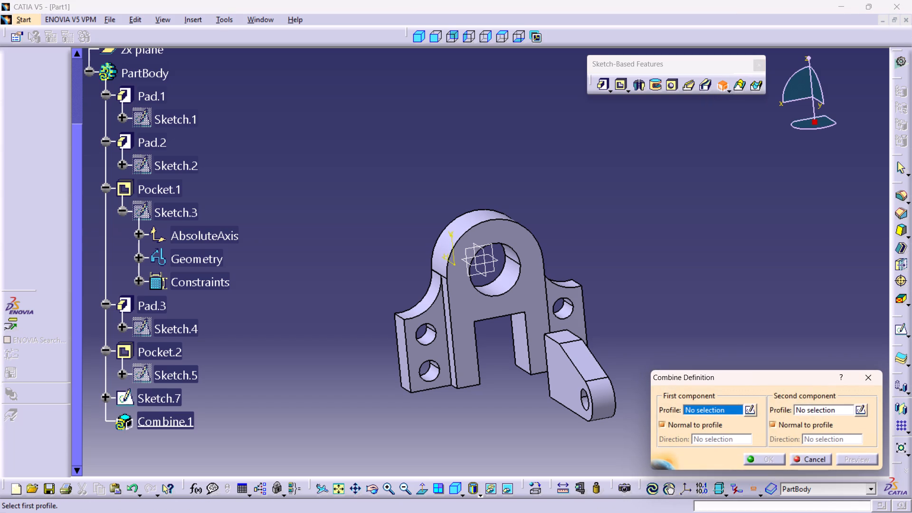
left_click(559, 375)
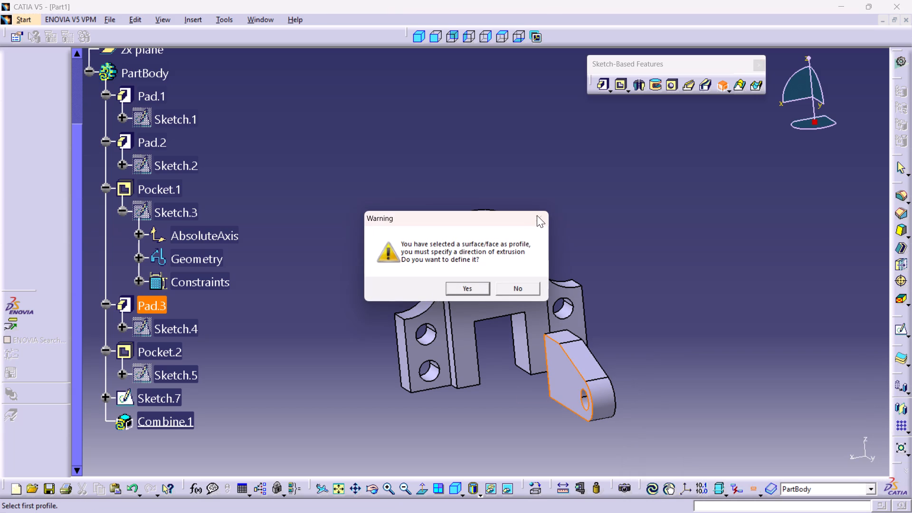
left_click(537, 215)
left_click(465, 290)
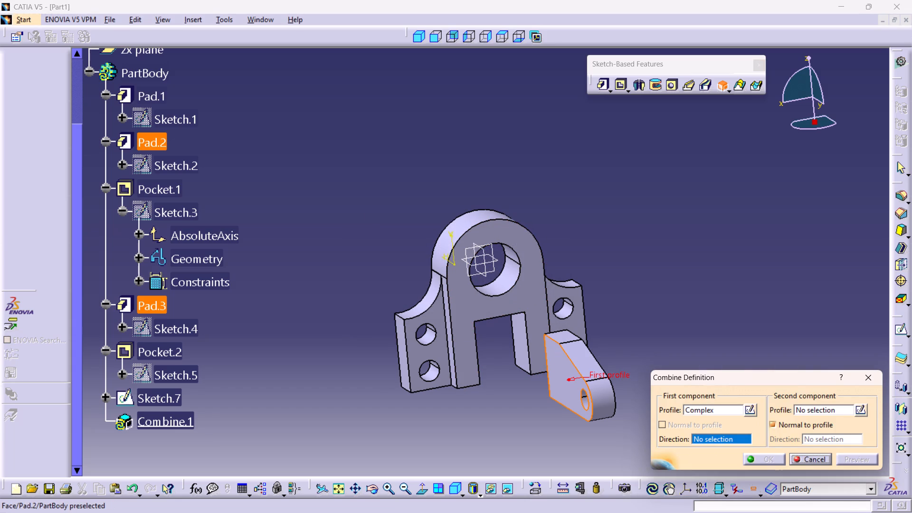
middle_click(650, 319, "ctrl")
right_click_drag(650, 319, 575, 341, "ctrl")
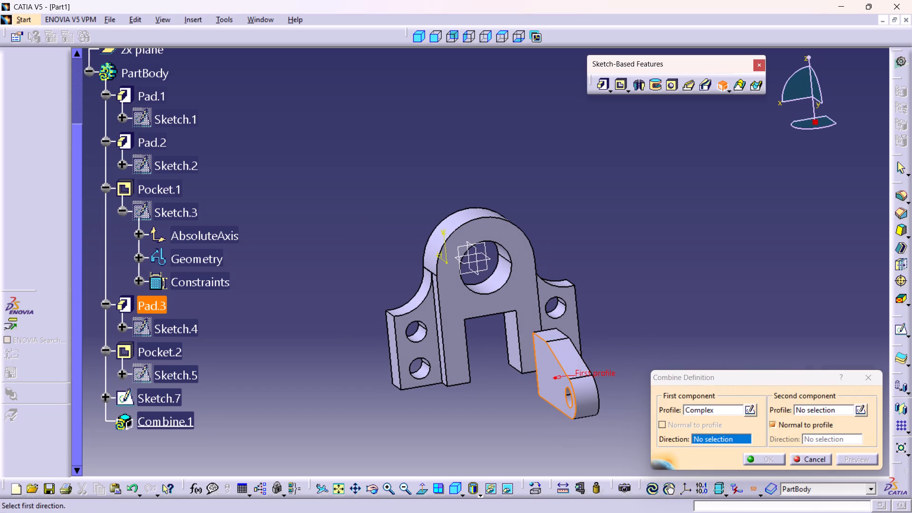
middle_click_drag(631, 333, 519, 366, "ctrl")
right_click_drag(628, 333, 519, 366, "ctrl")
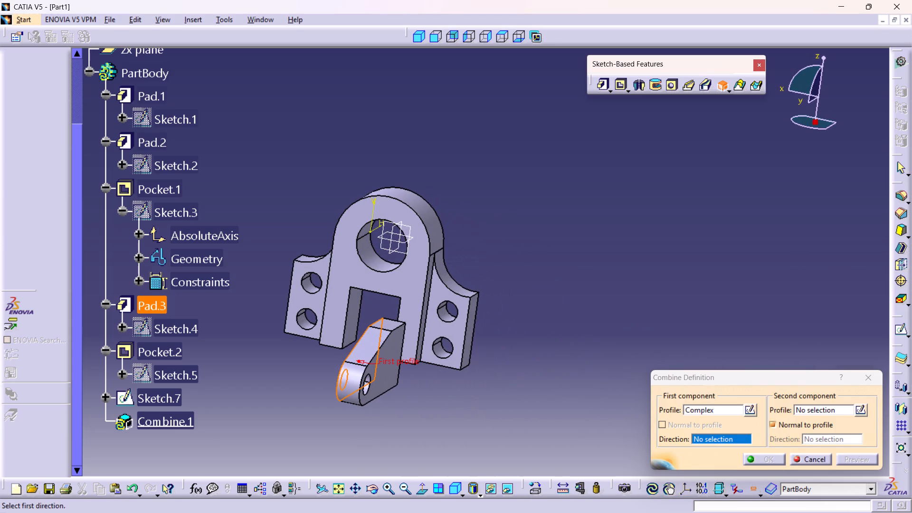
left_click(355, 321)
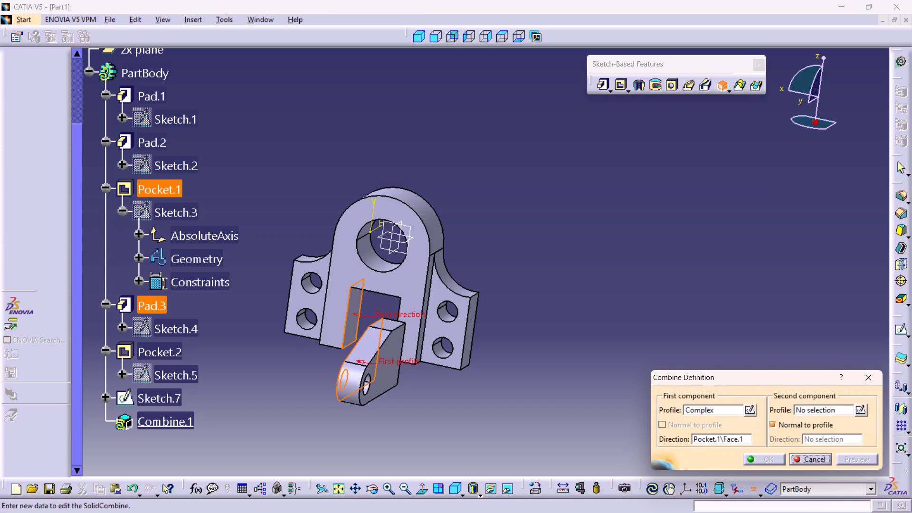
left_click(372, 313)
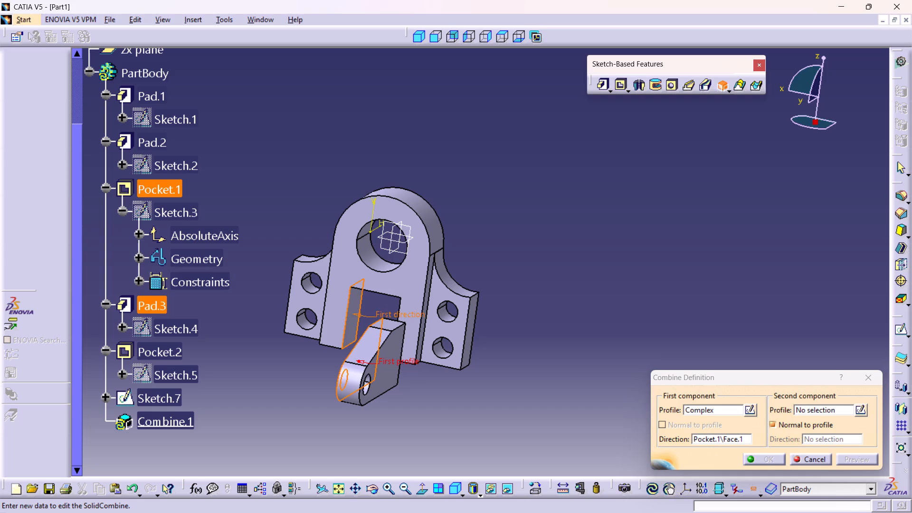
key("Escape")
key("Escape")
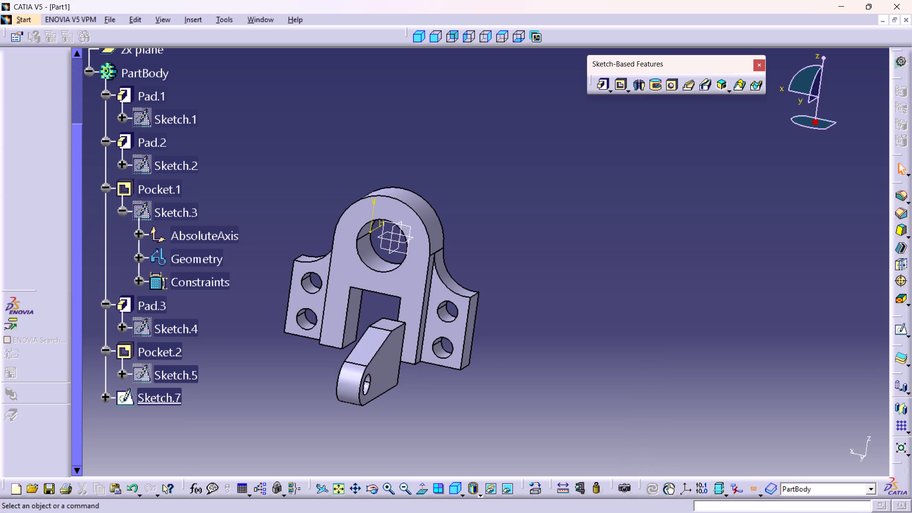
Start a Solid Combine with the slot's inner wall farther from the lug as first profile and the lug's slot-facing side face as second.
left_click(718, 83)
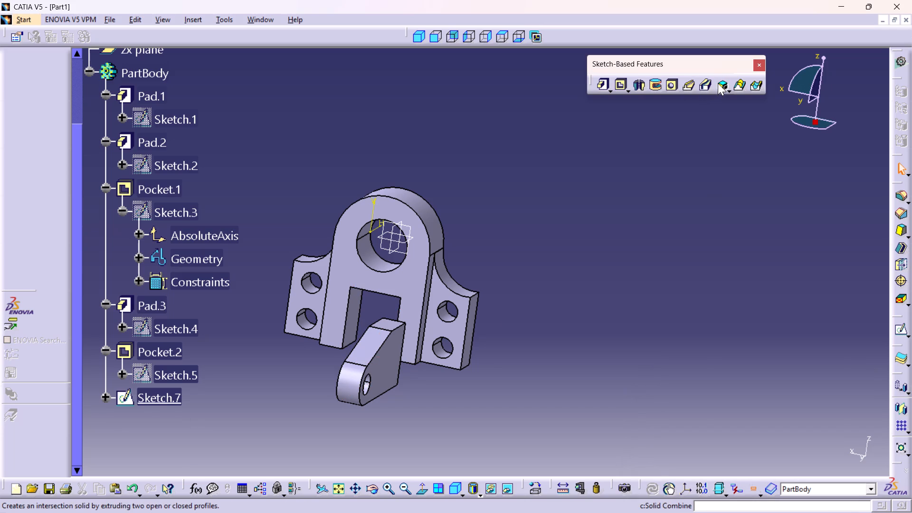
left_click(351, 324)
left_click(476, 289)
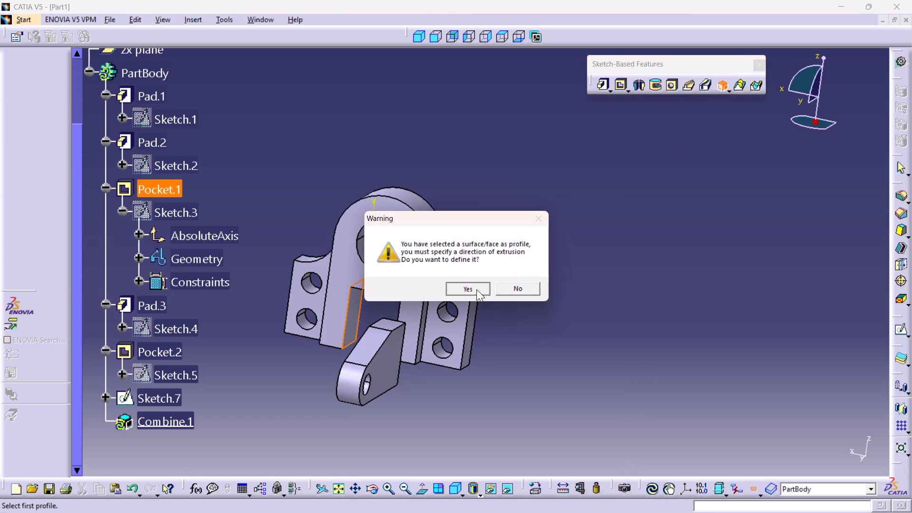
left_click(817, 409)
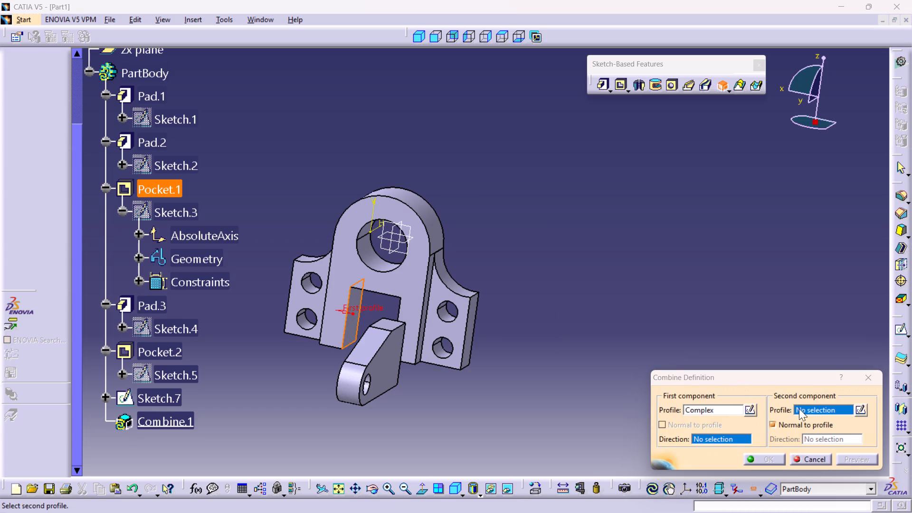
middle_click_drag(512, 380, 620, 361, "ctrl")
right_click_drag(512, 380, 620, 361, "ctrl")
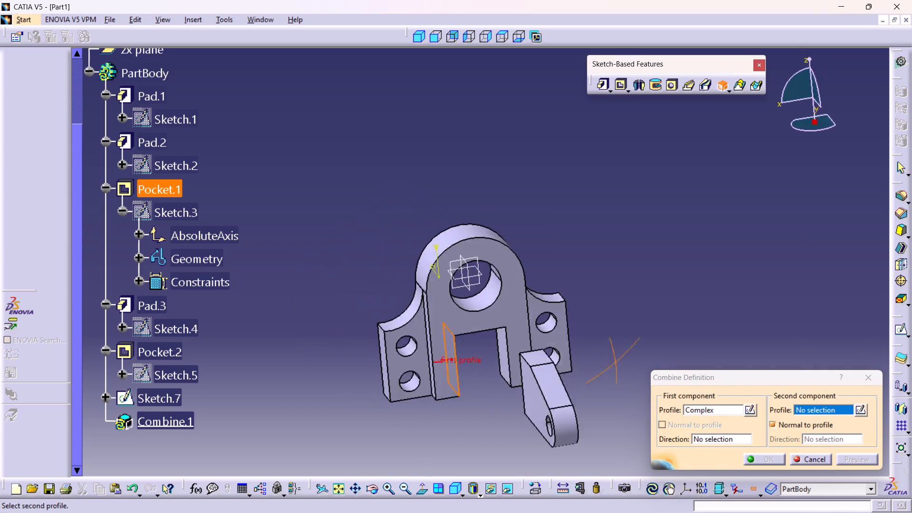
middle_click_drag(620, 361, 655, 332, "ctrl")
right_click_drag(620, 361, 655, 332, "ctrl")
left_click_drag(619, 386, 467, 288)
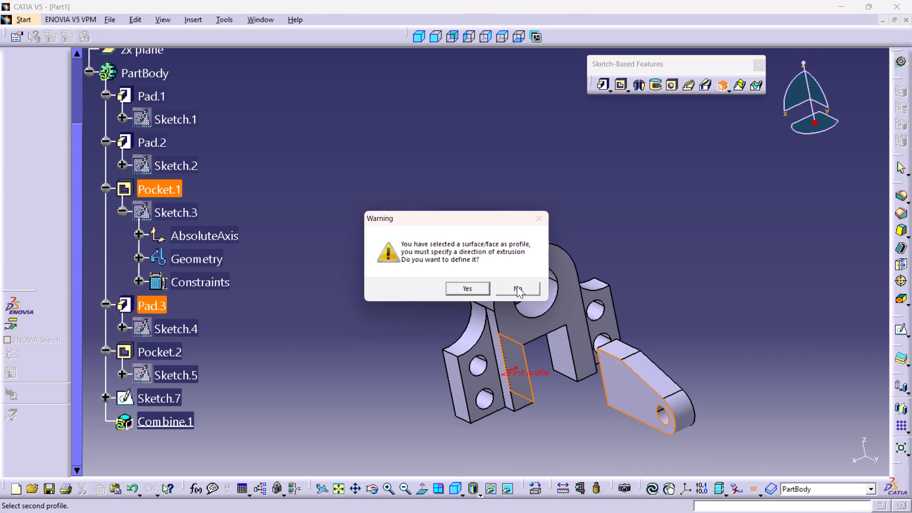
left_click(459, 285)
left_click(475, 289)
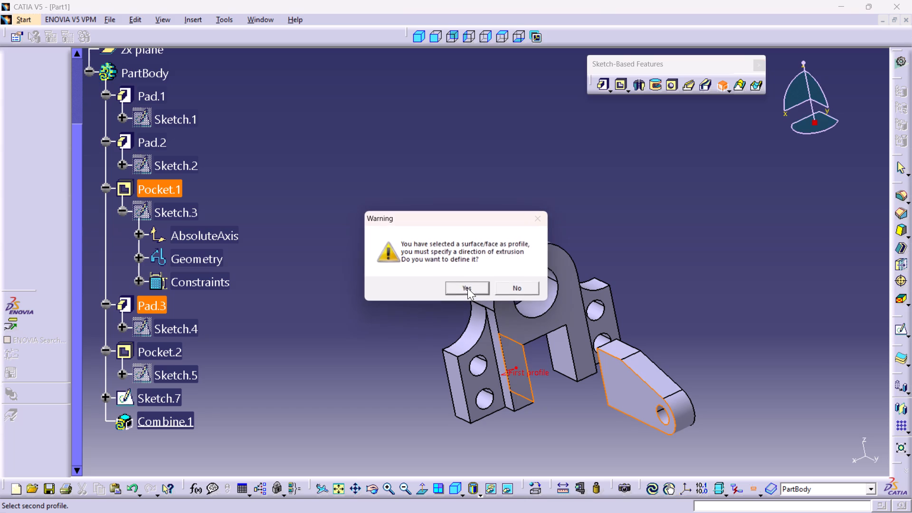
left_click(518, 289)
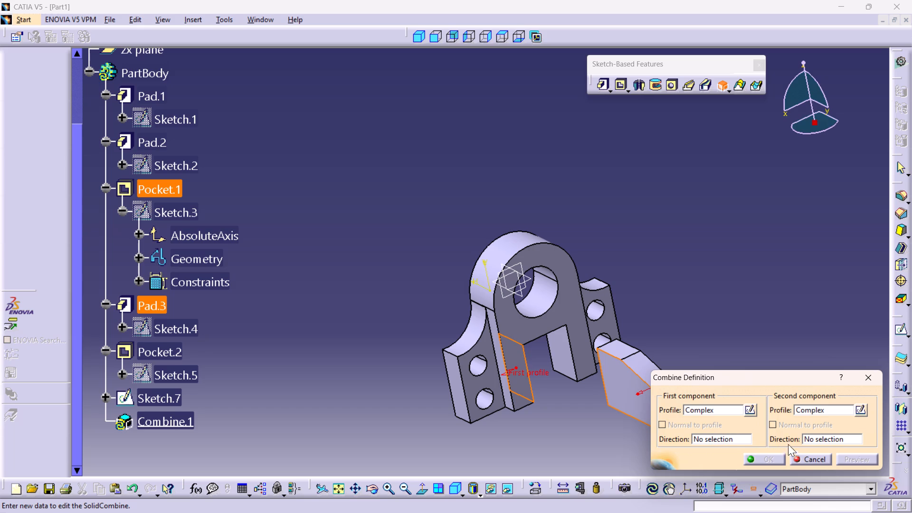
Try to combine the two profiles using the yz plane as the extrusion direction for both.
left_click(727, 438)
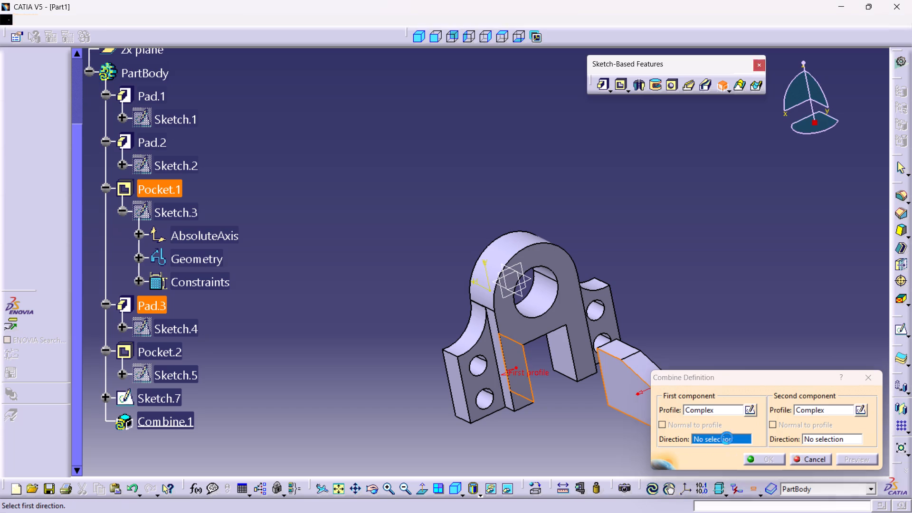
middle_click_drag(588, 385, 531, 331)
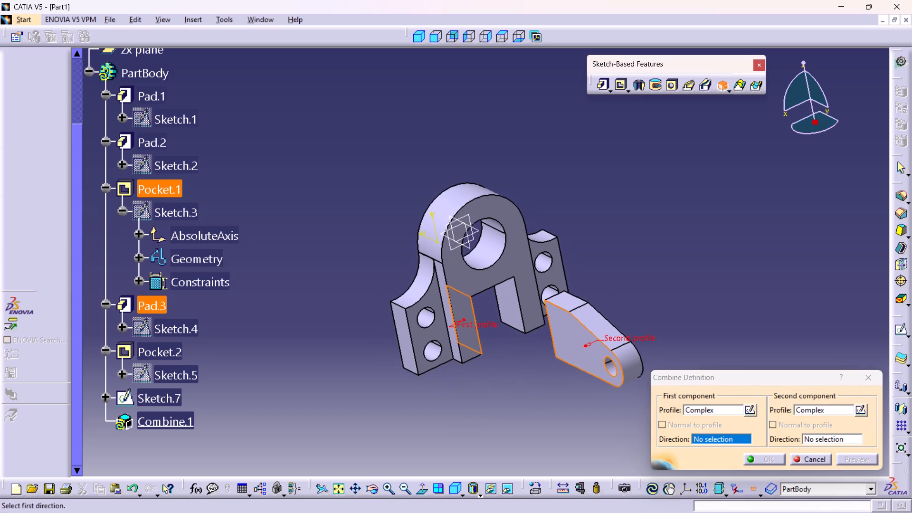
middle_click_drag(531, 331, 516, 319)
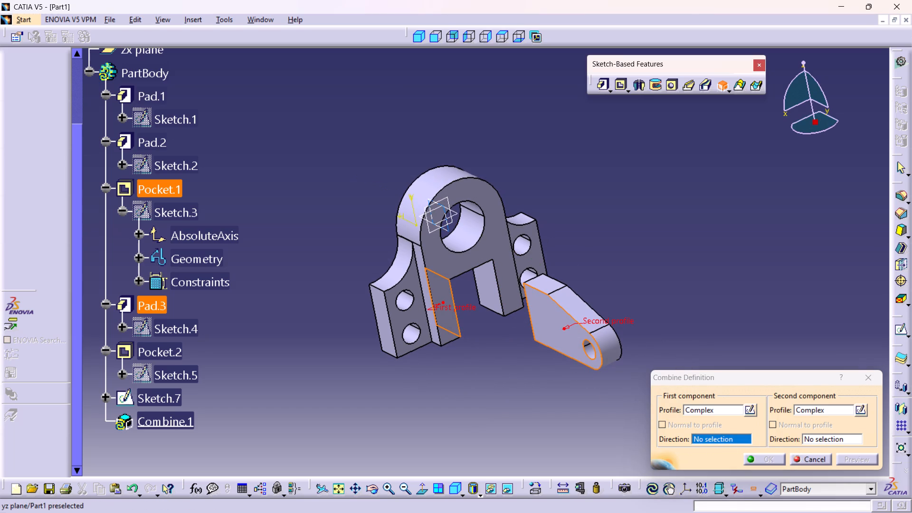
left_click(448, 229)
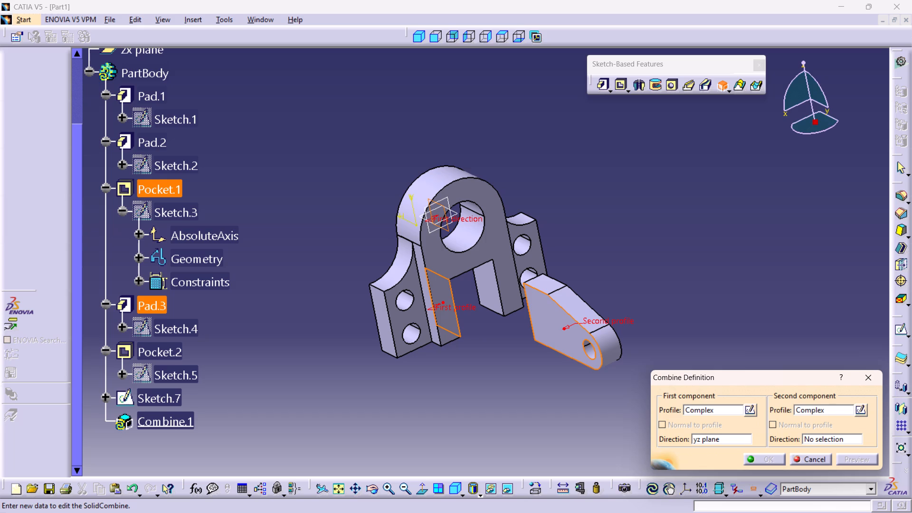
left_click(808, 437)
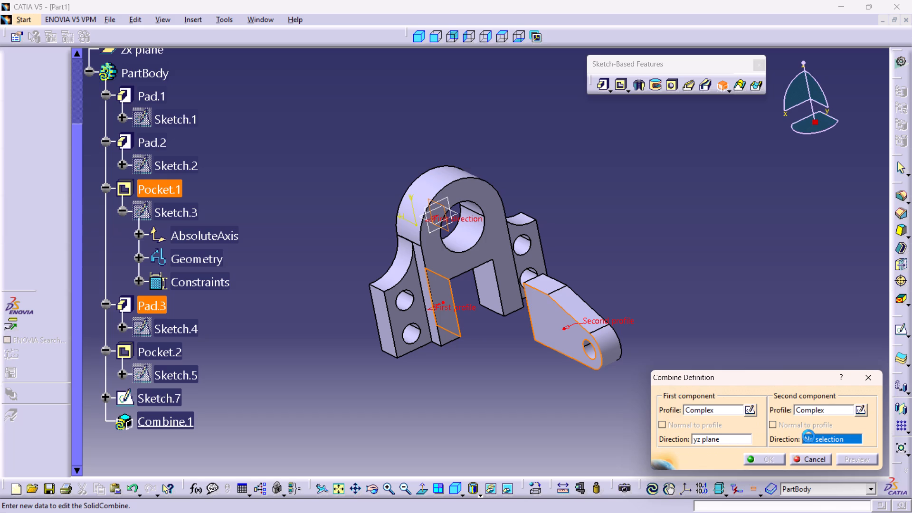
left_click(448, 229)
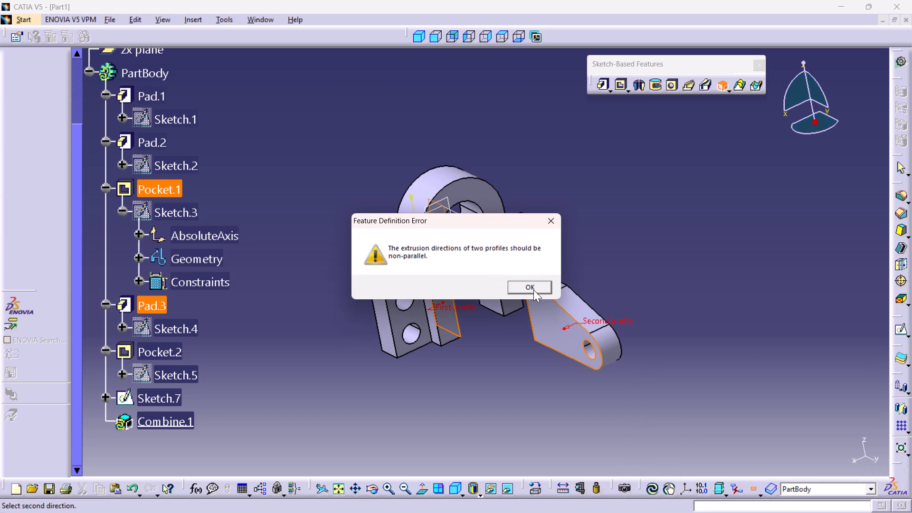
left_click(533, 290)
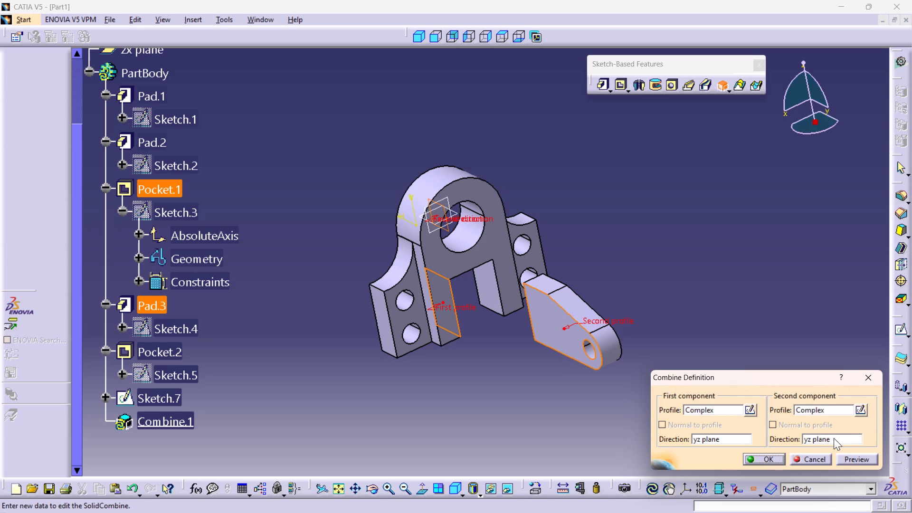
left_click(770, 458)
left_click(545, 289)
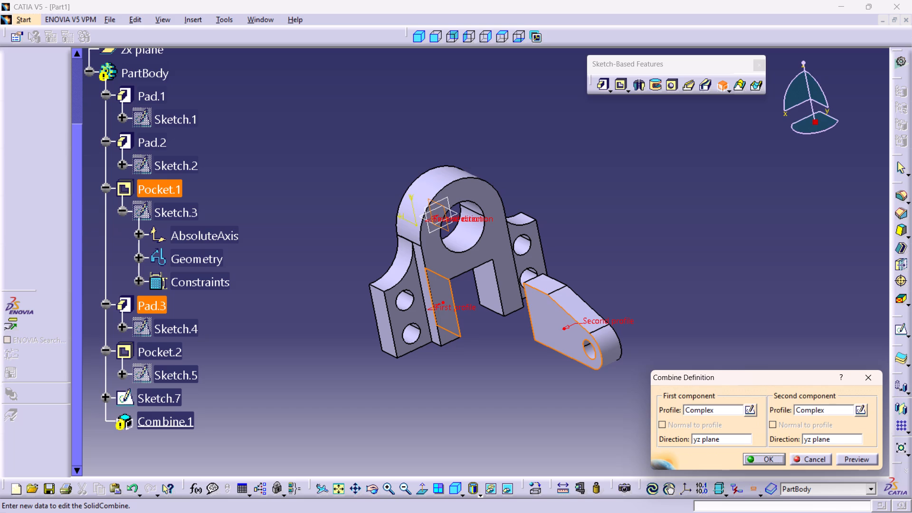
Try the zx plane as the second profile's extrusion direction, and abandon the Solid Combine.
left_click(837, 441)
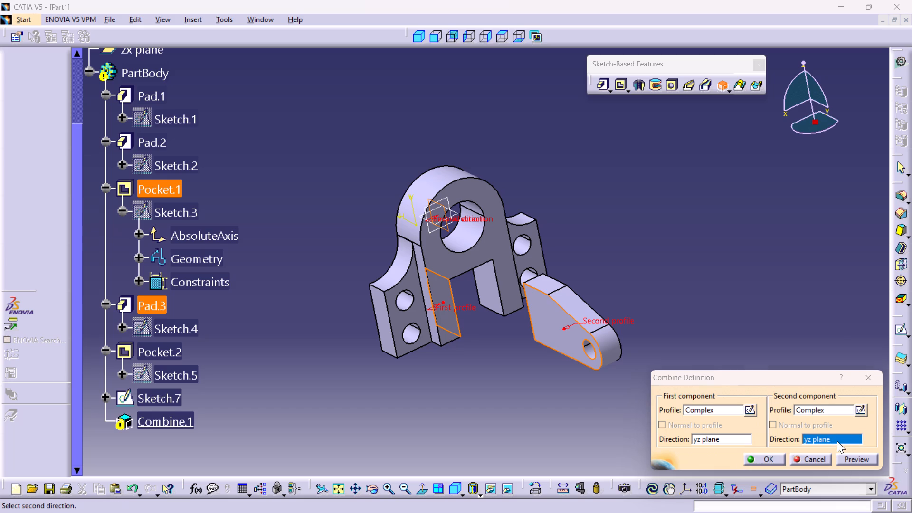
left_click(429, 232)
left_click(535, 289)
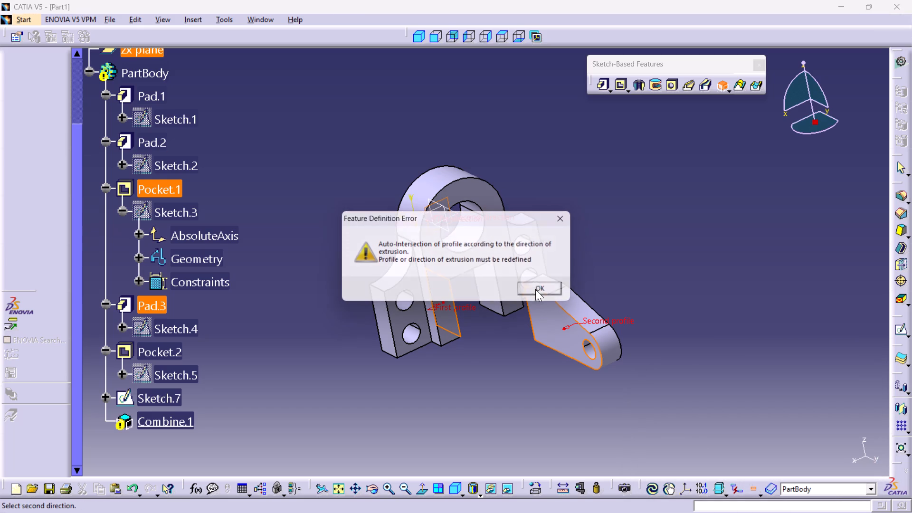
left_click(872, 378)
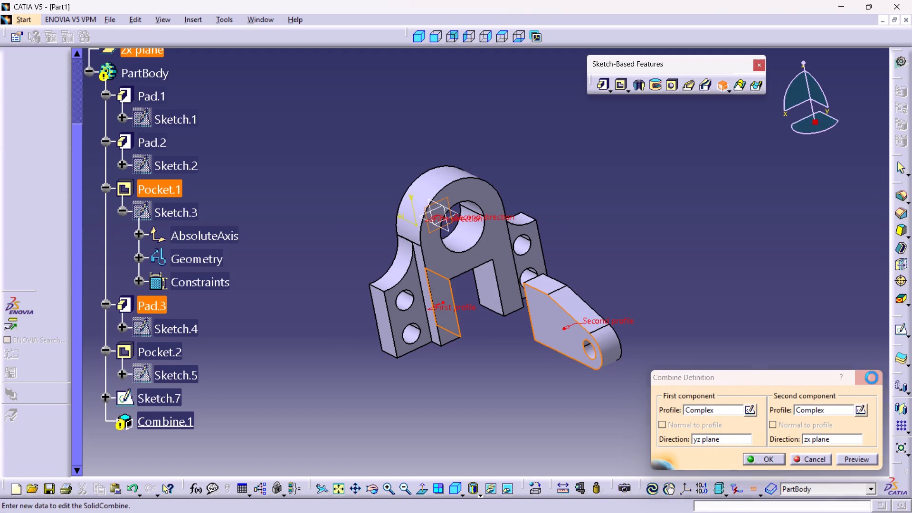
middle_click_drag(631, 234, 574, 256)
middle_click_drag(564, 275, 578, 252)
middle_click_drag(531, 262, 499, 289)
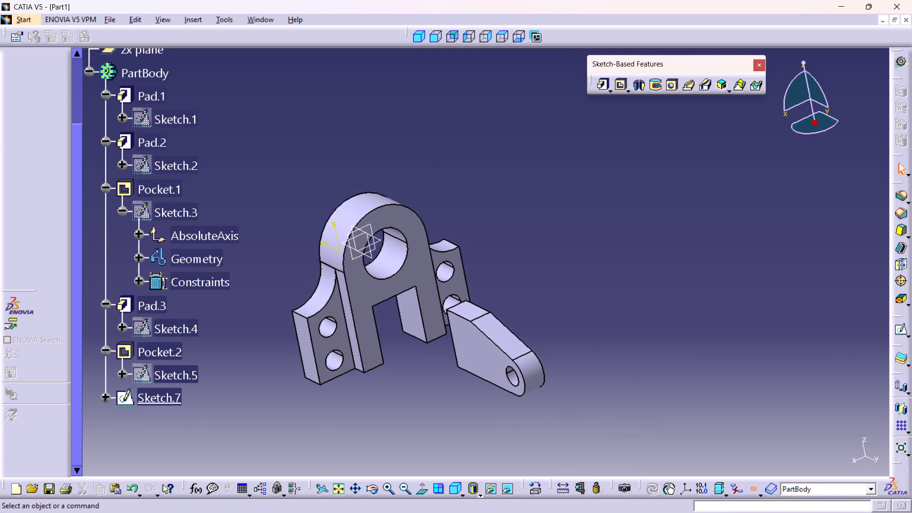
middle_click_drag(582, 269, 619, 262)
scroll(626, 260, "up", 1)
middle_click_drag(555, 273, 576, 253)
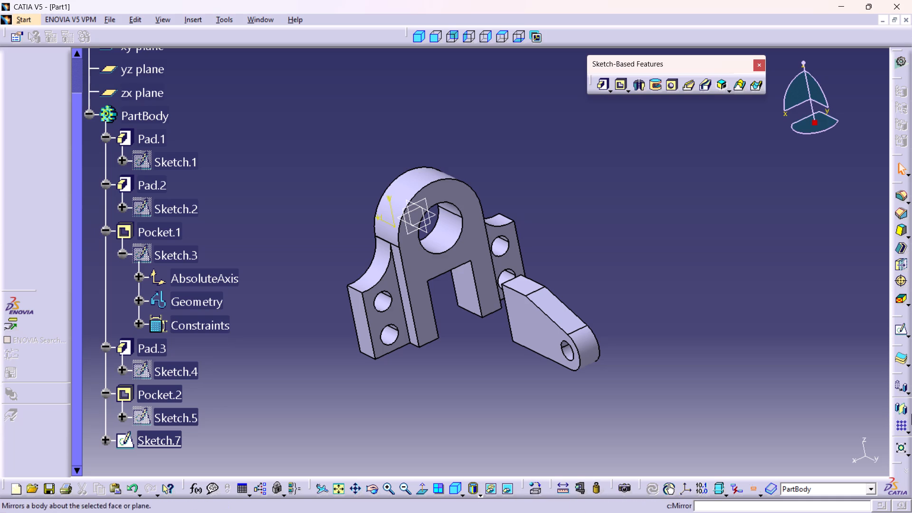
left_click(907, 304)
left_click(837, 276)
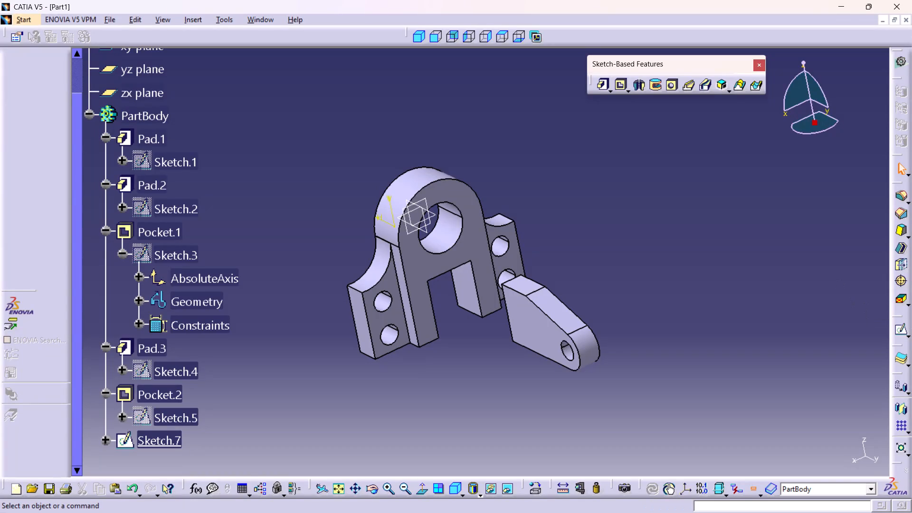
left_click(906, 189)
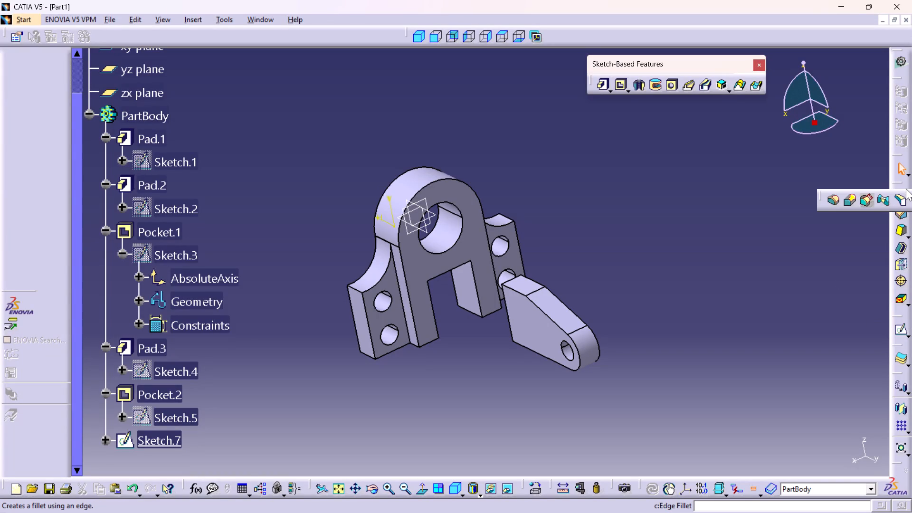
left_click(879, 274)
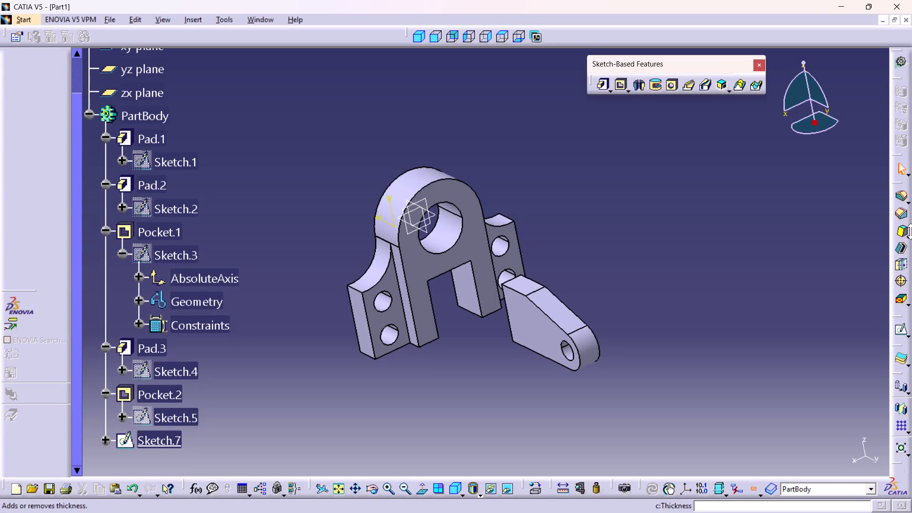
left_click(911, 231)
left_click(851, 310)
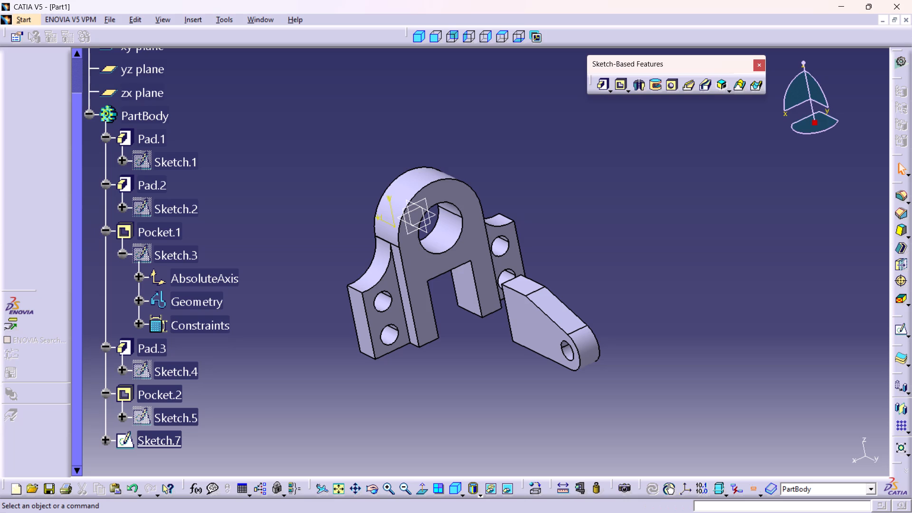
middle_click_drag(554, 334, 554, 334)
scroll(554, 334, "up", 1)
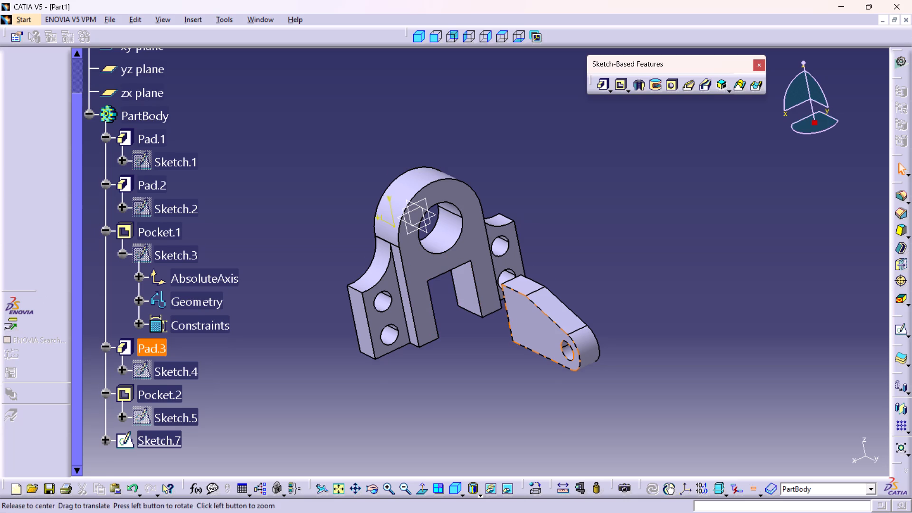
Open the detached lug's pad definition for review and close it without changes.
middle_click_drag(554, 334, 547, 298)
double_click(534, 304)
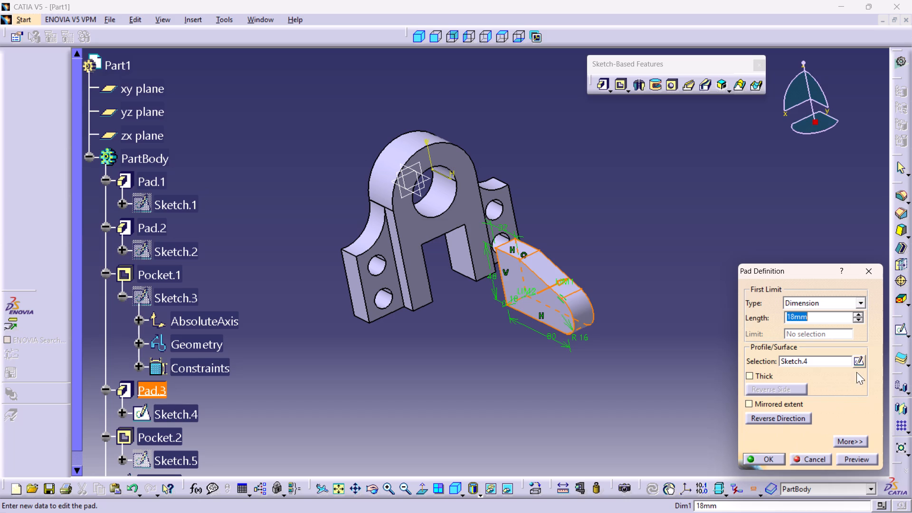
left_click(871, 272)
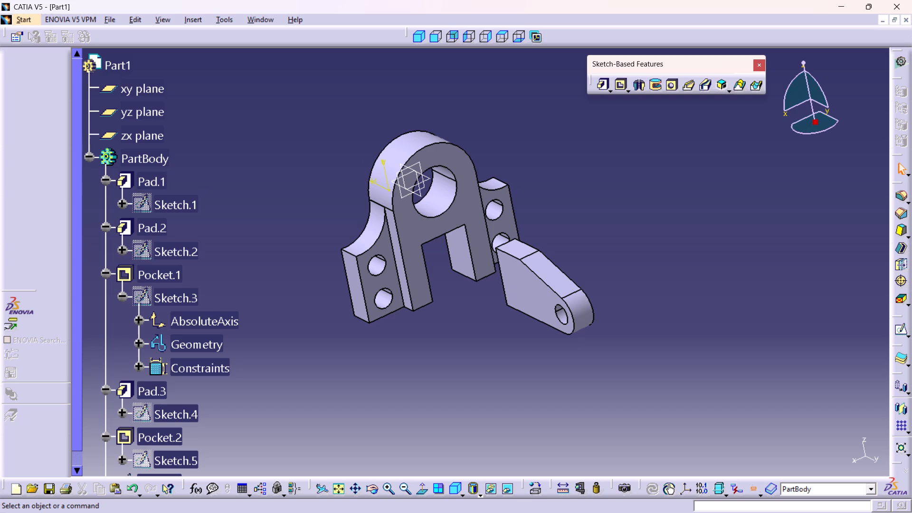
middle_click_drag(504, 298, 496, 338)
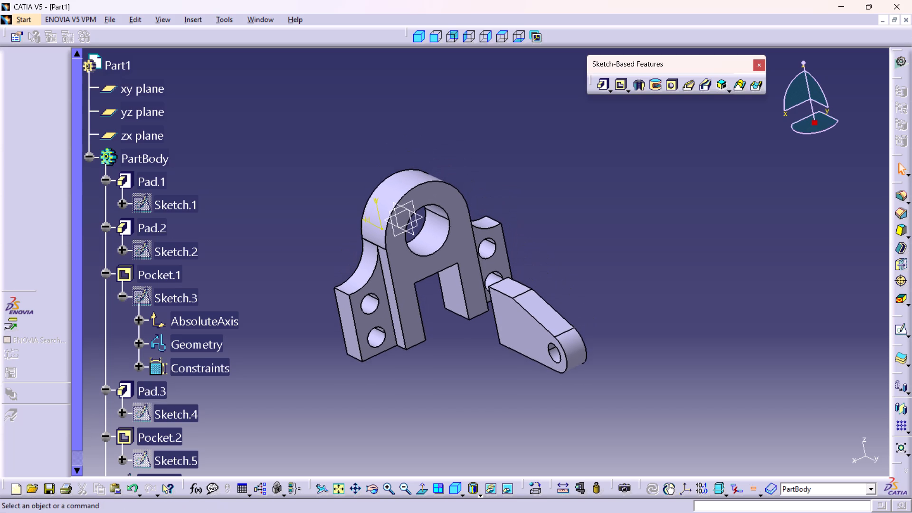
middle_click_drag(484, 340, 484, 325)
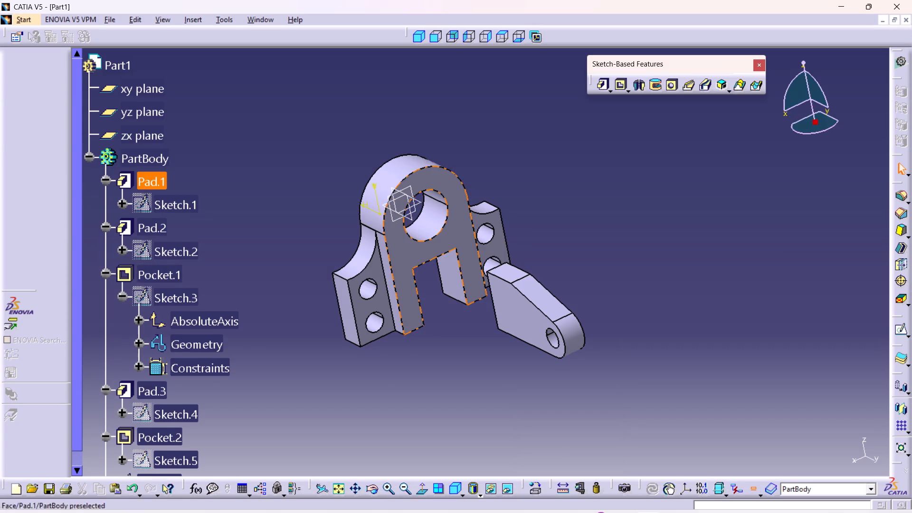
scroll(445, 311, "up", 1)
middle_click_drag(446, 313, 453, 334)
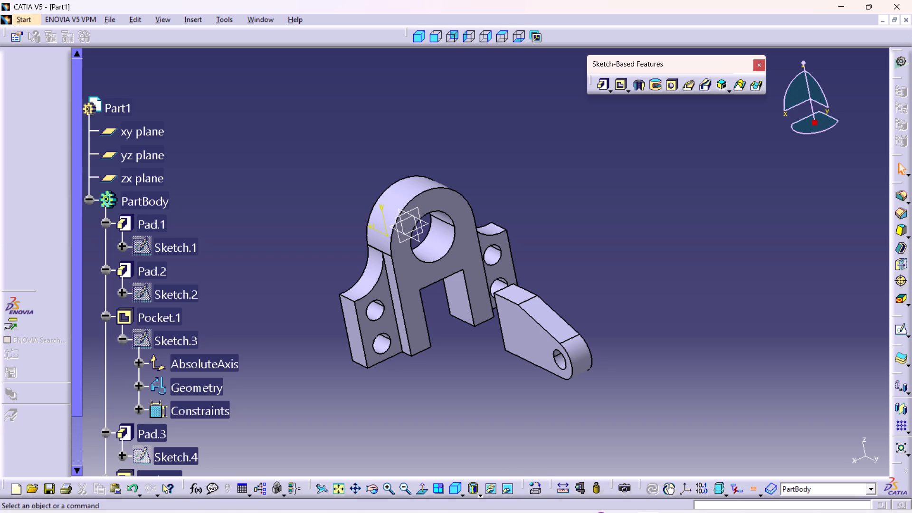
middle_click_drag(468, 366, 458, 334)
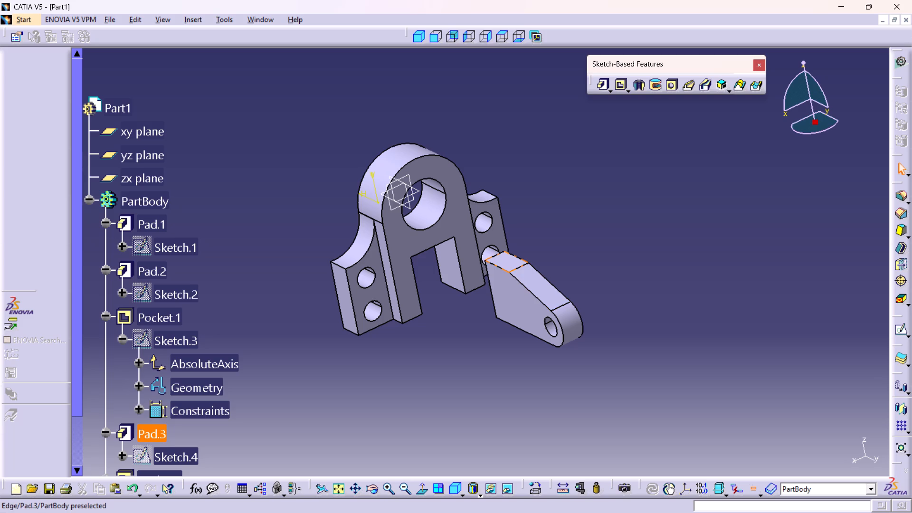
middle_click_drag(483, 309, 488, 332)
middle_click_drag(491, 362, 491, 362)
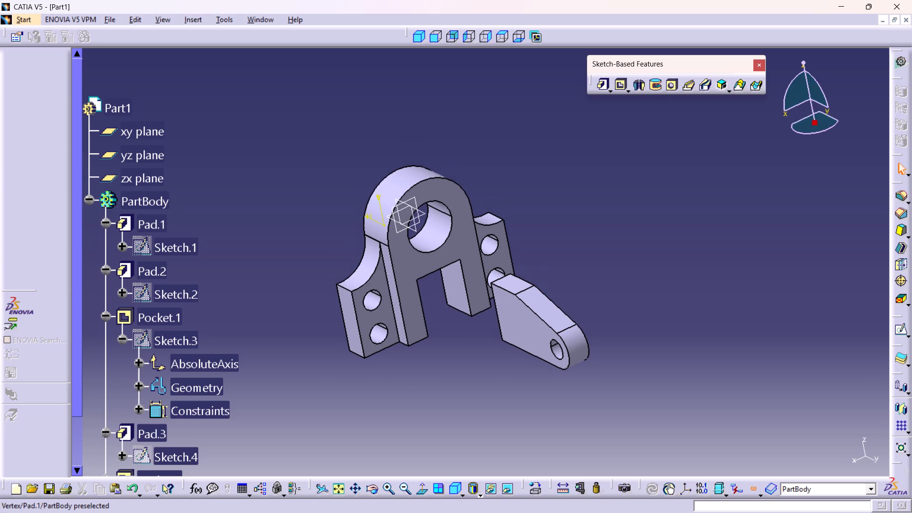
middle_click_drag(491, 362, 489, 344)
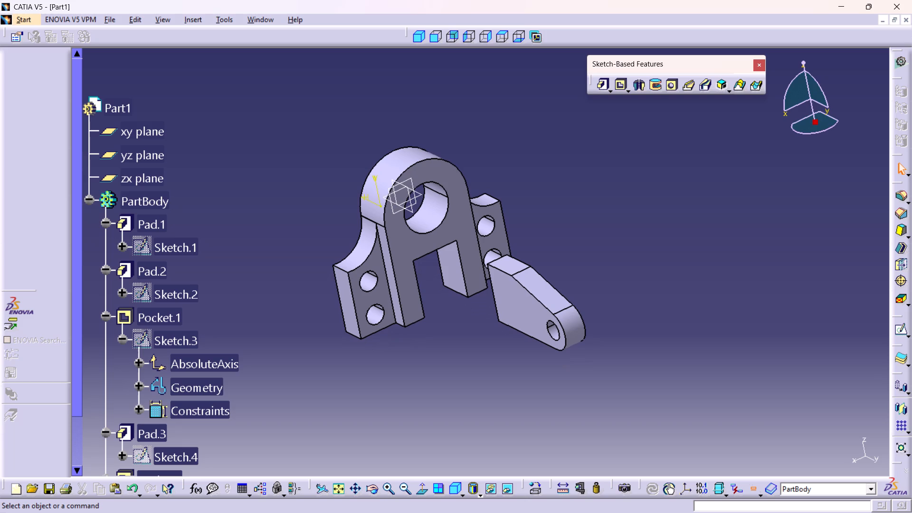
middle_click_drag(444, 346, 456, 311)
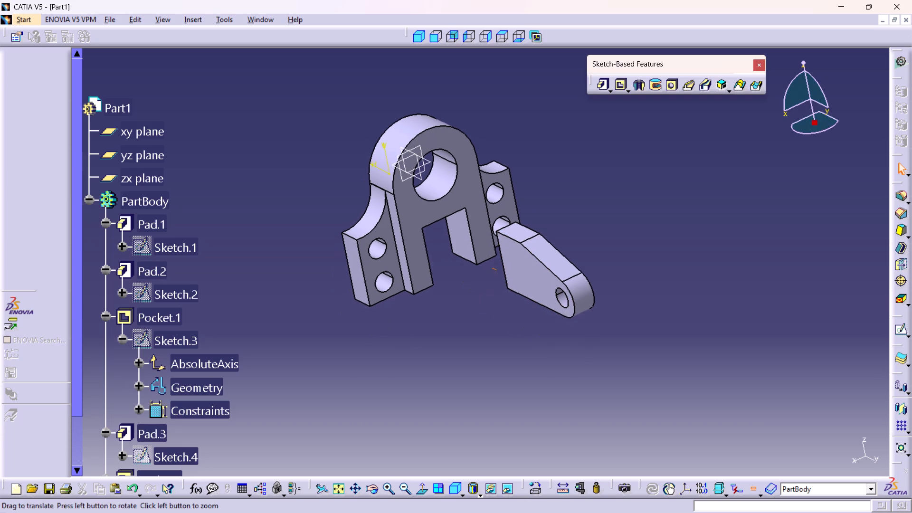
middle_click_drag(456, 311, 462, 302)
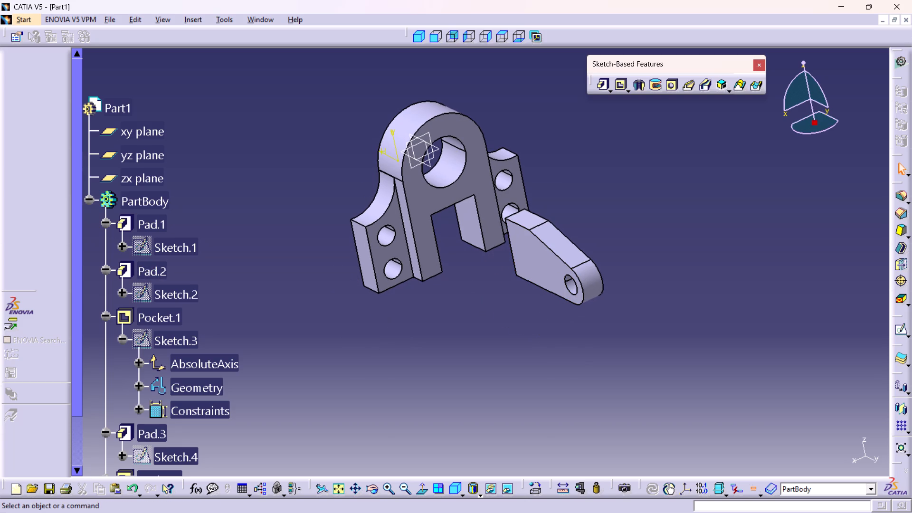
Review the lug pad's profile sketch, Sketch.4, and exit it without edits.
double_click(181, 450)
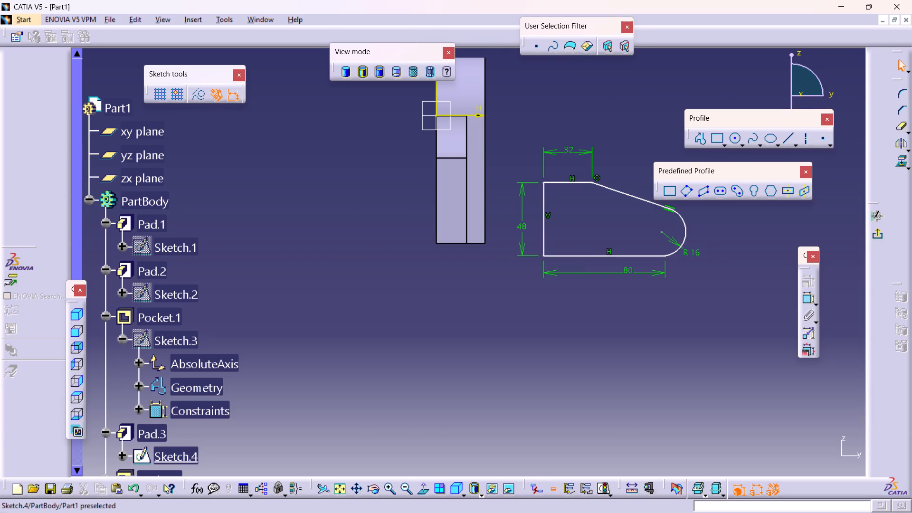
middle_click_drag(681, 318, 573, 362)
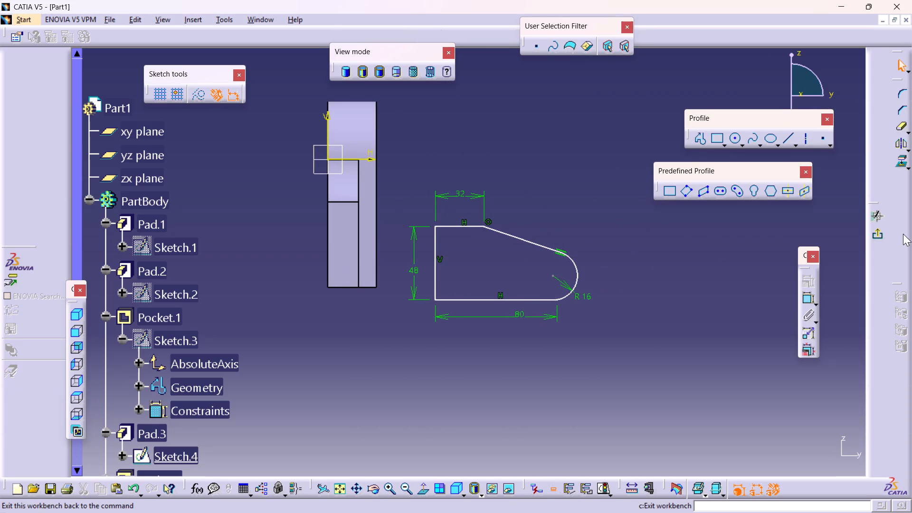
left_click(877, 230)
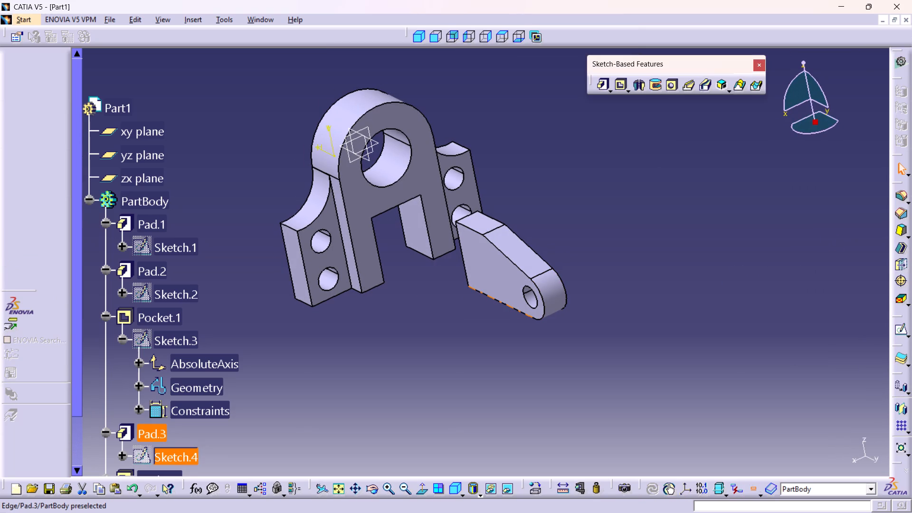
Reopen Sketch.4 and make the lug profile's bottom line coincident with the lower edge of the adjacent slot wall.
middle_click_drag(426, 322, 427, 294)
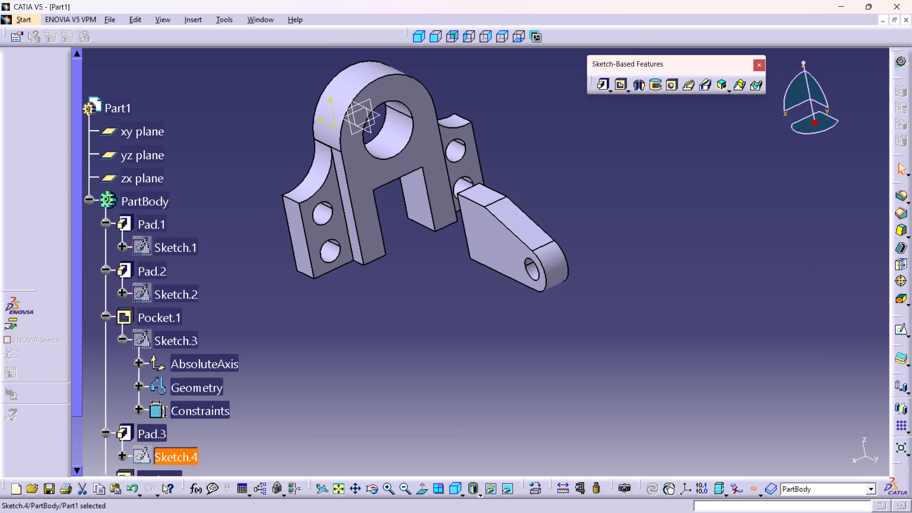
double_click(175, 452)
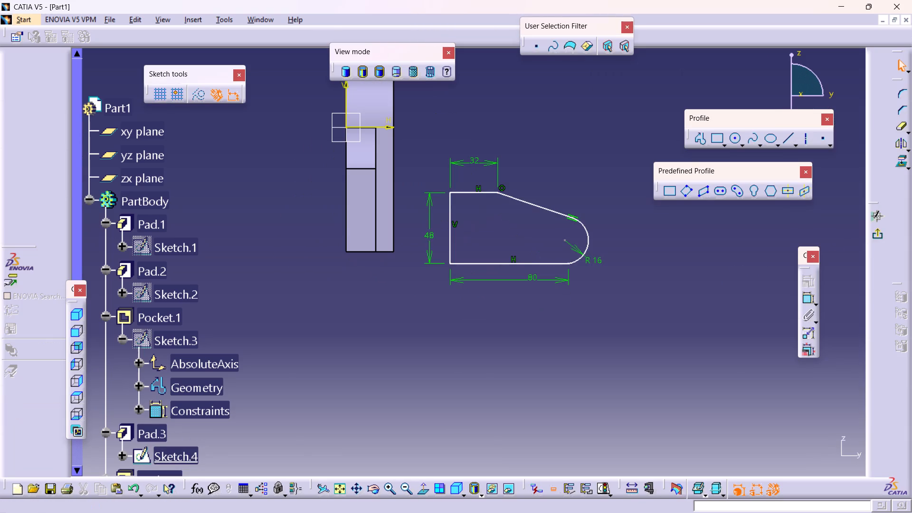
middle_click_drag(674, 259, 424, 313, "ctrl")
right_click_drag(648, 280, 424, 313, "ctrl")
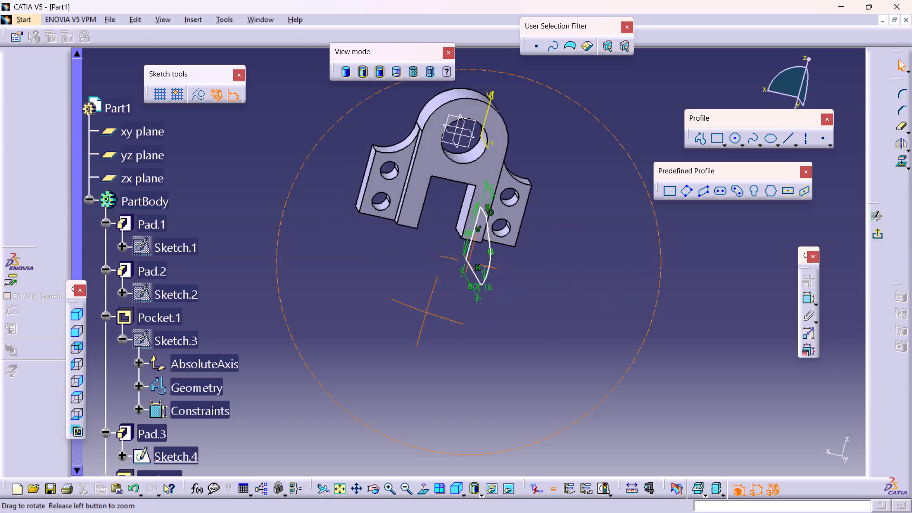
right_click_drag(424, 313, 367, 279, "ctrl")
middle_click_drag(424, 313, 367, 279, "ctrl")
middle_click_drag(601, 285, 539, 277, "ctrl")
right_click_drag(601, 285, 539, 277, "ctrl")
middle_click_drag(545, 275, 538, 367)
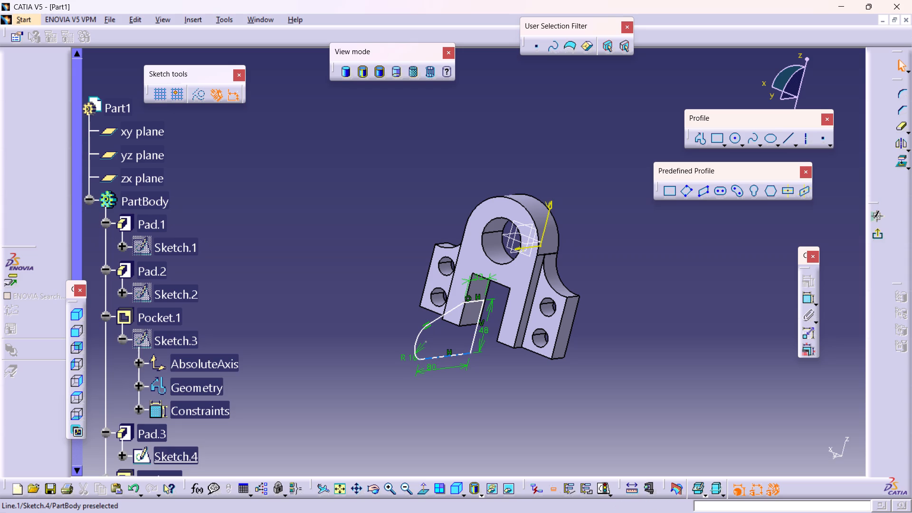
double_click(809, 297)
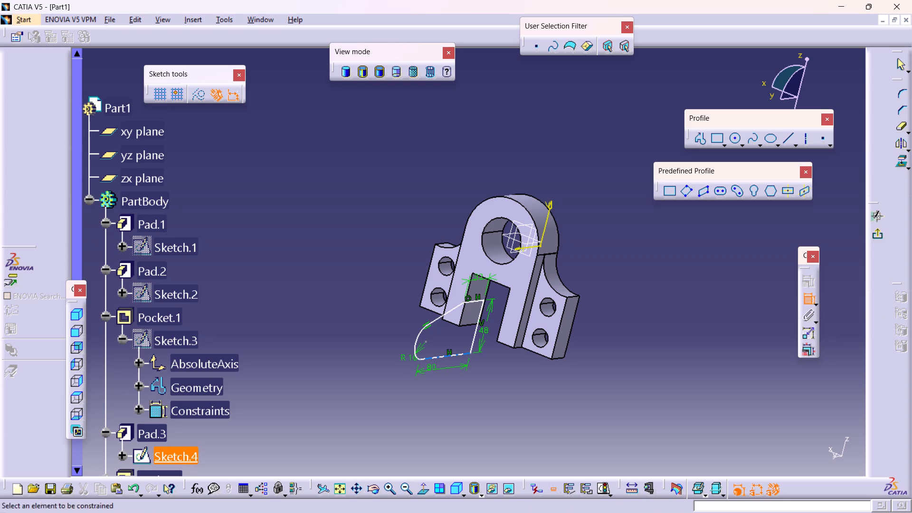
left_click(461, 351)
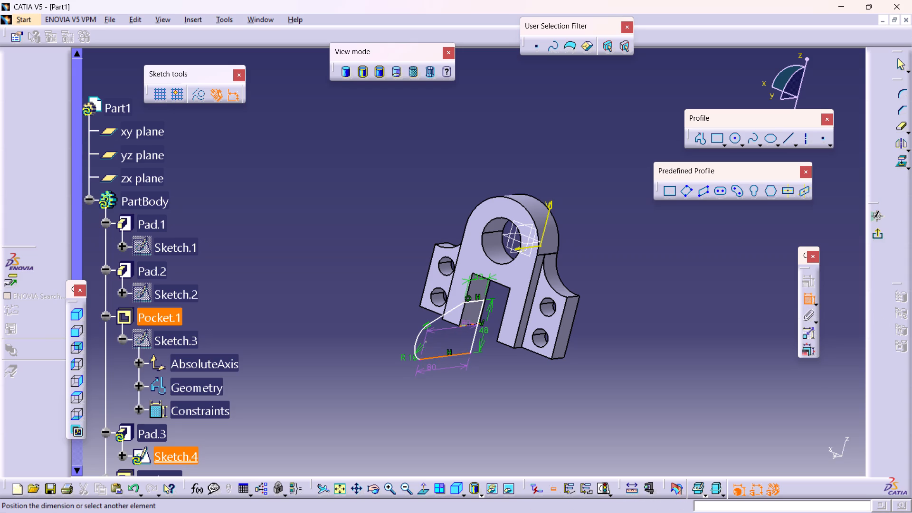
left_click(466, 326)
right_click(524, 397)
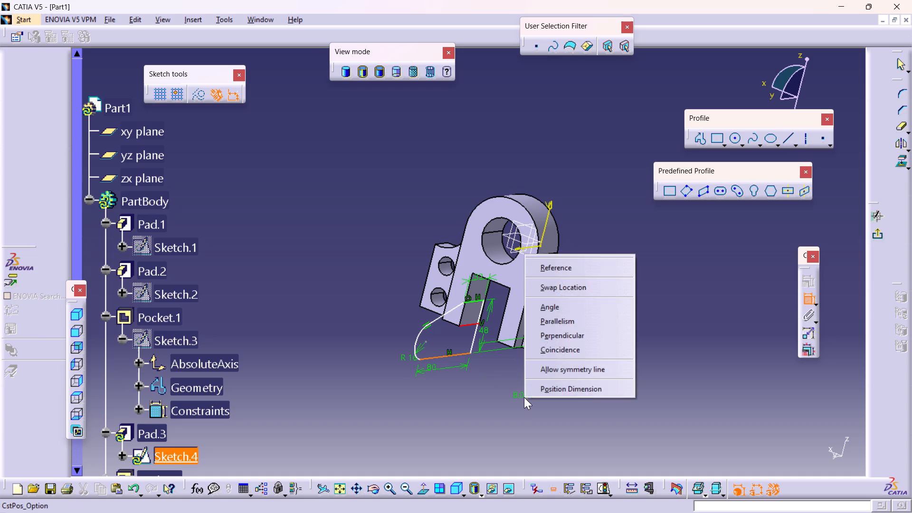
left_click(565, 353)
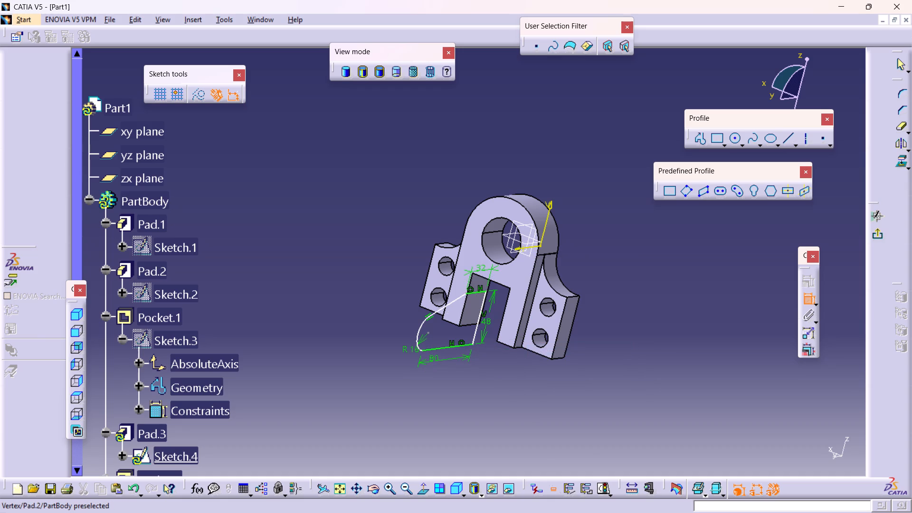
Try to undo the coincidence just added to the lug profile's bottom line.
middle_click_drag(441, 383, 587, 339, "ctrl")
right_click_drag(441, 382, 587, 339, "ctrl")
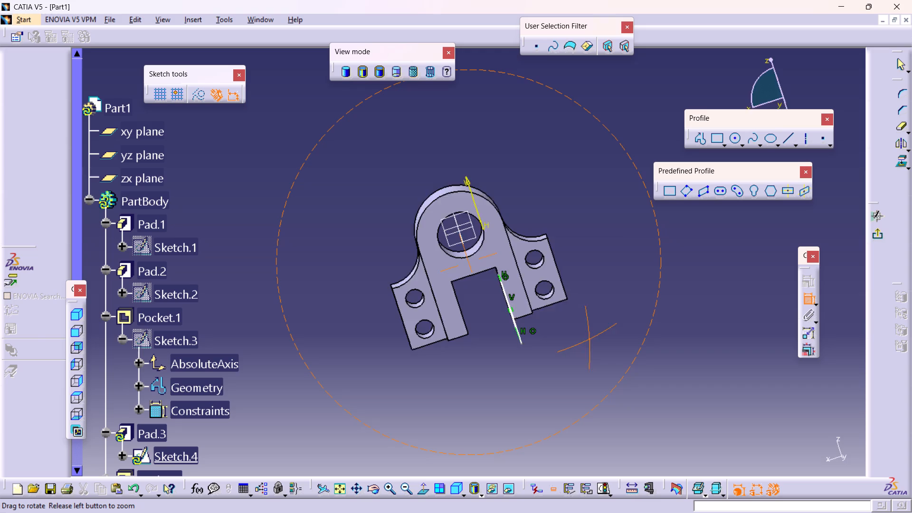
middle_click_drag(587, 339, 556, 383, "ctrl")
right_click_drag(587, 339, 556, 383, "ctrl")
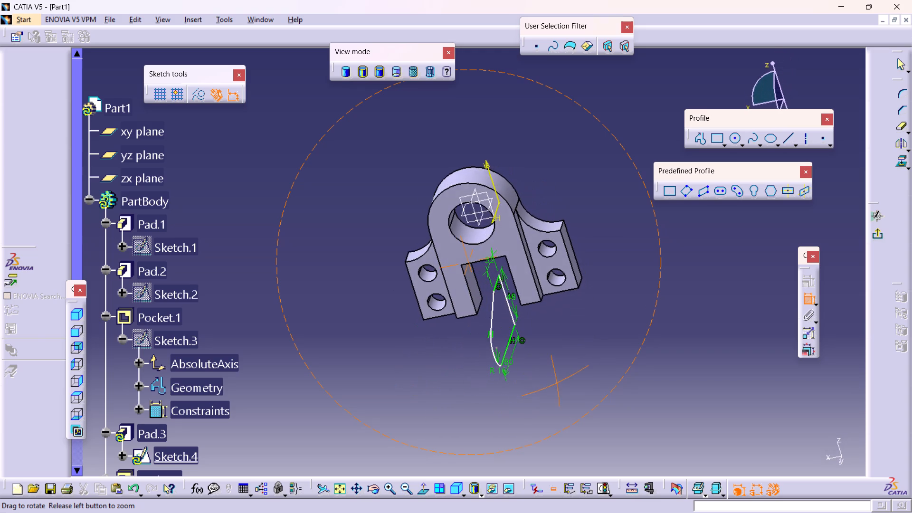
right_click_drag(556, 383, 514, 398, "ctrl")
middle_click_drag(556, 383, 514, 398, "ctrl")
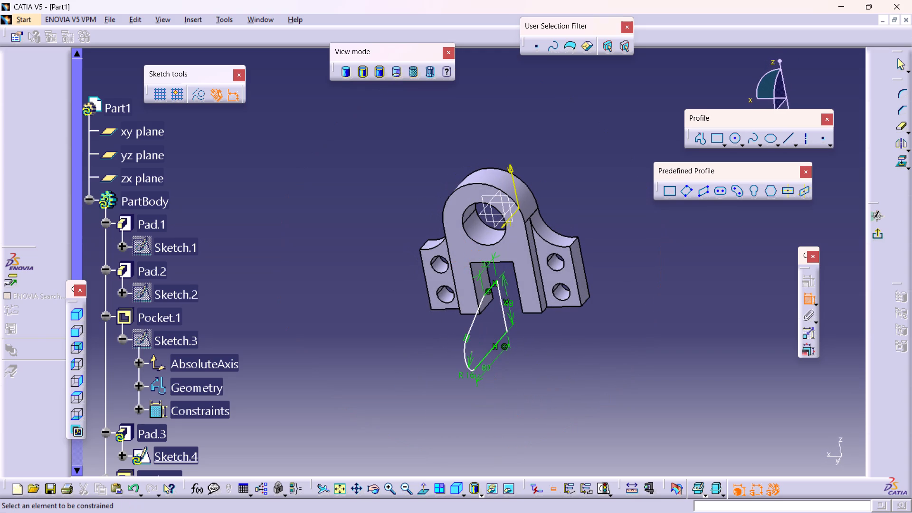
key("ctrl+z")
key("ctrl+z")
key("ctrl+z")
Apply coincidence again between the lug profile's bottom line and the slot wall's lower edge.
left_click(497, 341)
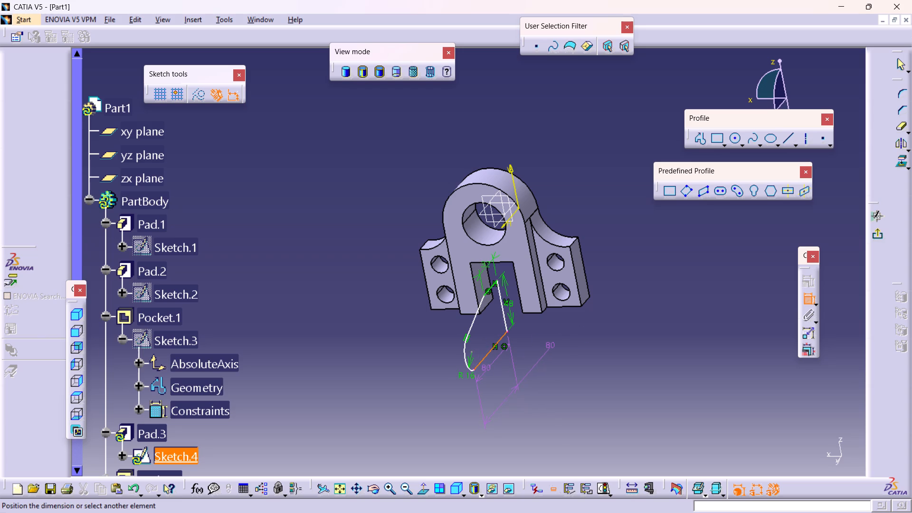
left_click(487, 308)
right_click(674, 344)
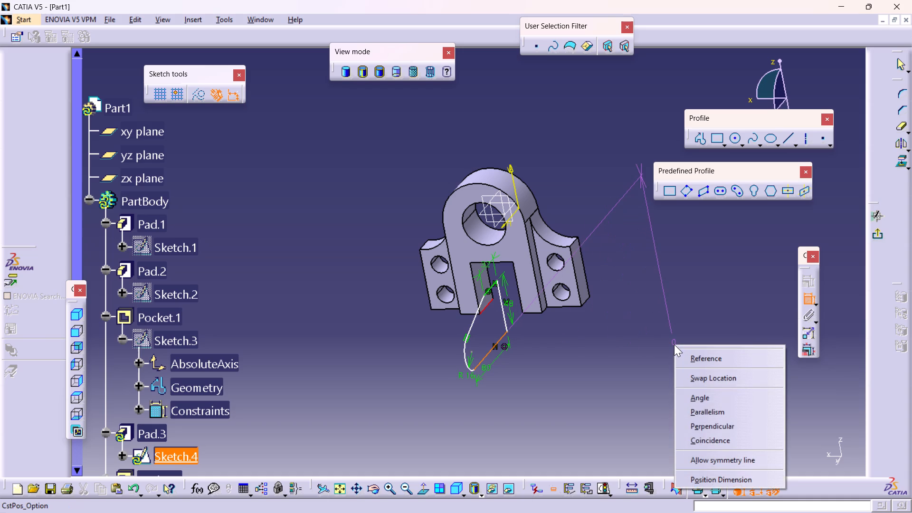
left_click(707, 444)
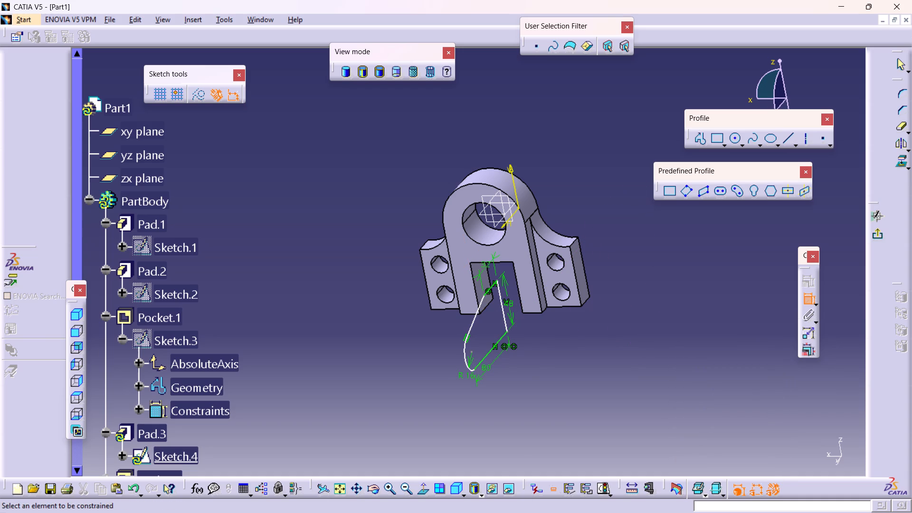
Add another coincidence constraint between the lug profile's bottom line and the slot wall's lower edge in Sketch.4.
middle_click_drag(512, 371, 651, 267, "ctrl")
right_click_drag(512, 371, 651, 267, "ctrl")
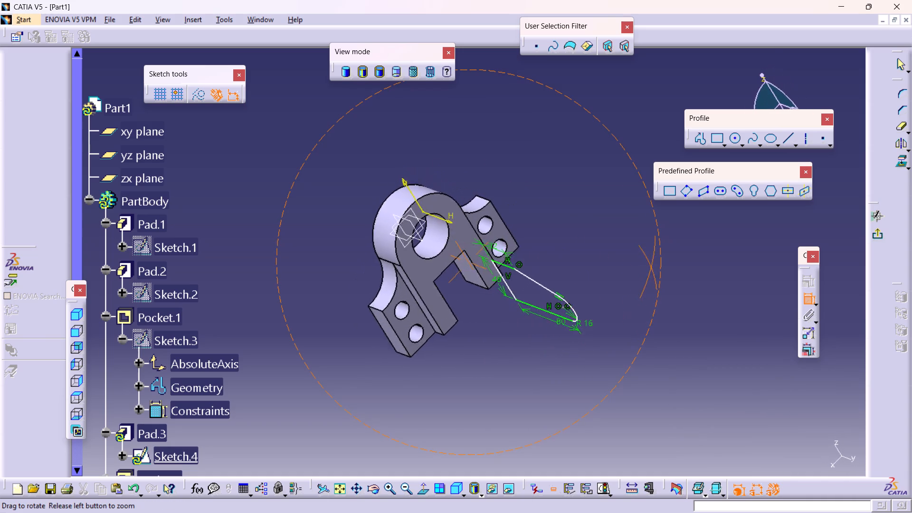
middle_click_drag(651, 267, 596, 307, "ctrl")
right_click_drag(651, 267, 596, 307, "ctrl")
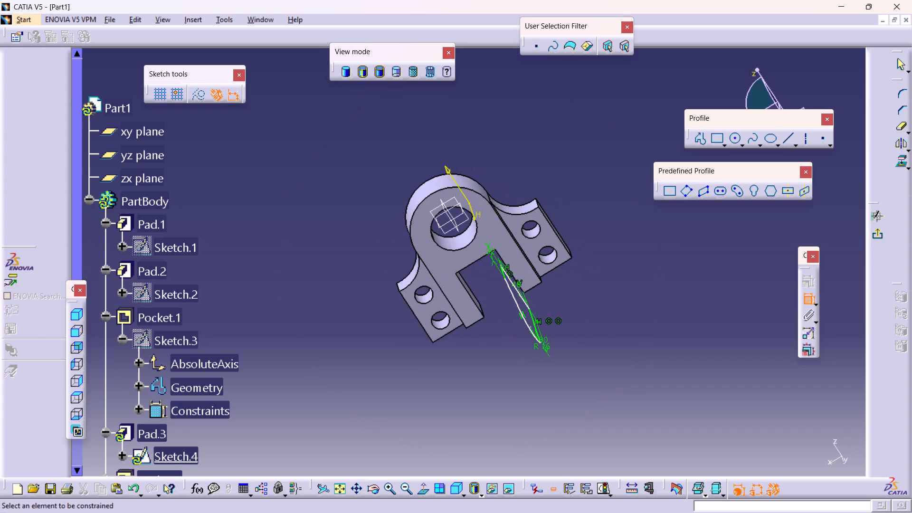
middle_click_drag(490, 306, 561, 224, "ctrl")
right_click_drag(490, 306, 561, 225, "ctrl")
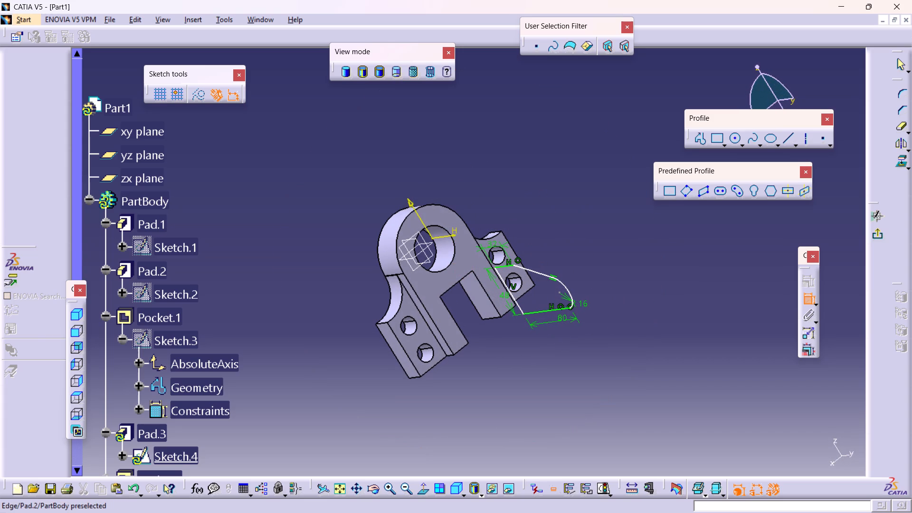
left_click(536, 314)
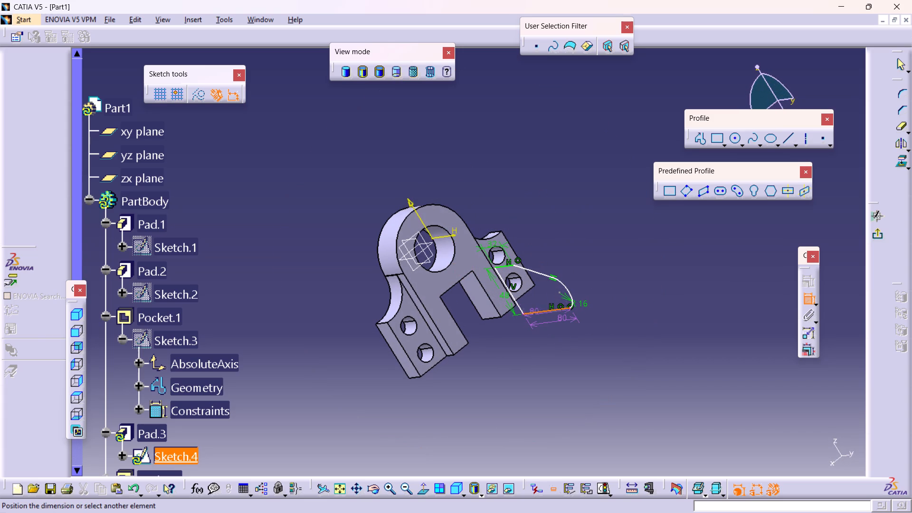
left_click(492, 317)
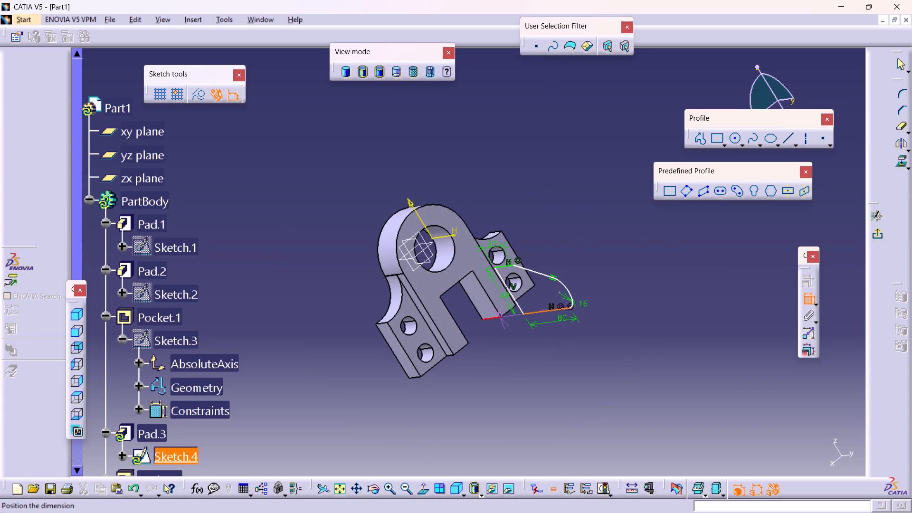
right_click(507, 352)
left_click(539, 446)
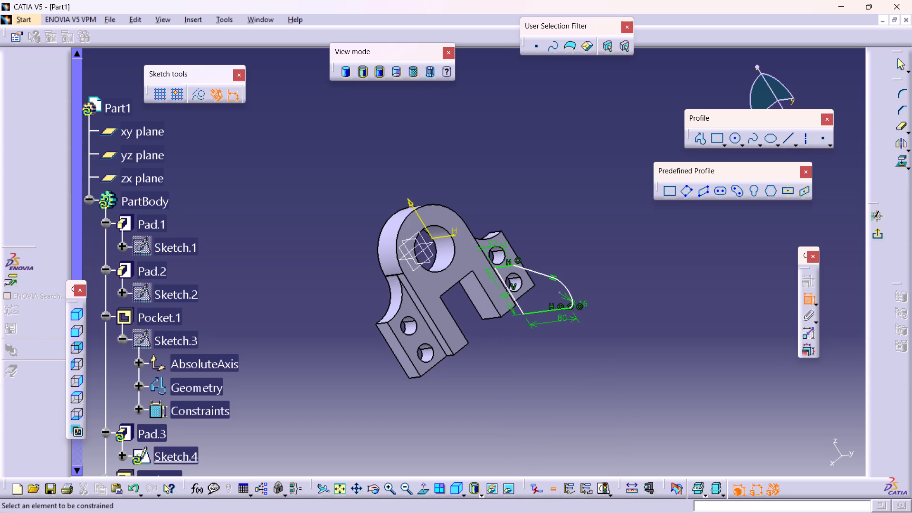
Make the end vertex of the slot wall's lower edge coincident with the lug profile's bottom line.
left_click(482, 318)
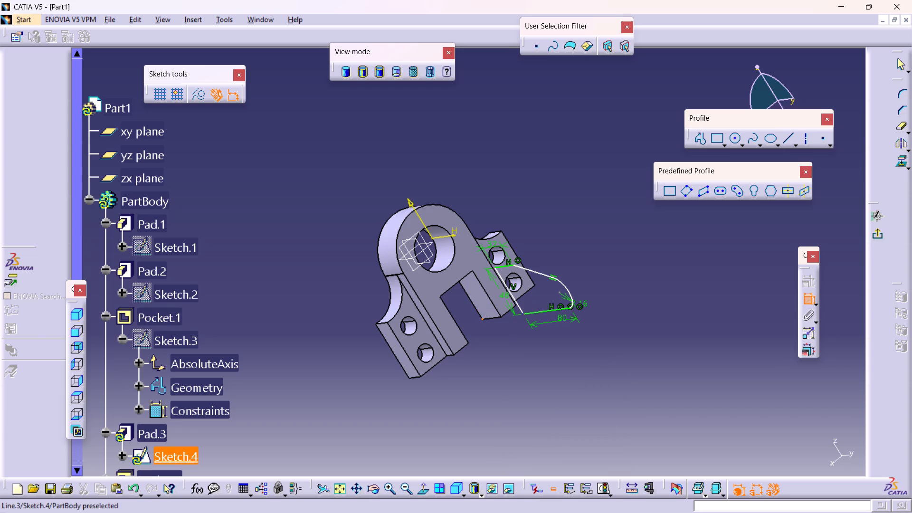
left_click(530, 313)
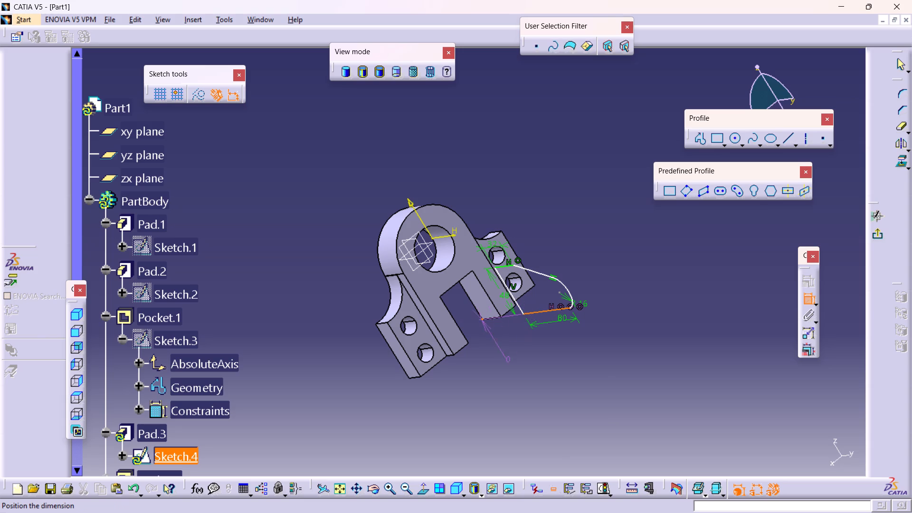
right_click(507, 366)
left_click(541, 434)
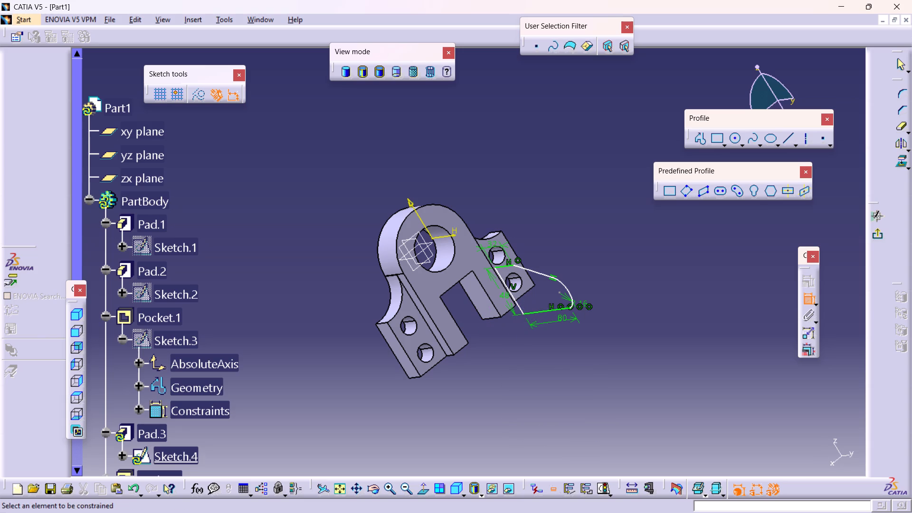
Make the lug profile's lower corner point, nearest the slot wall, coincident with the wall's lower edge.
middle_click_drag(596, 239, 593, 297, "ctrl")
right_click_drag(596, 239, 593, 297, "ctrl")
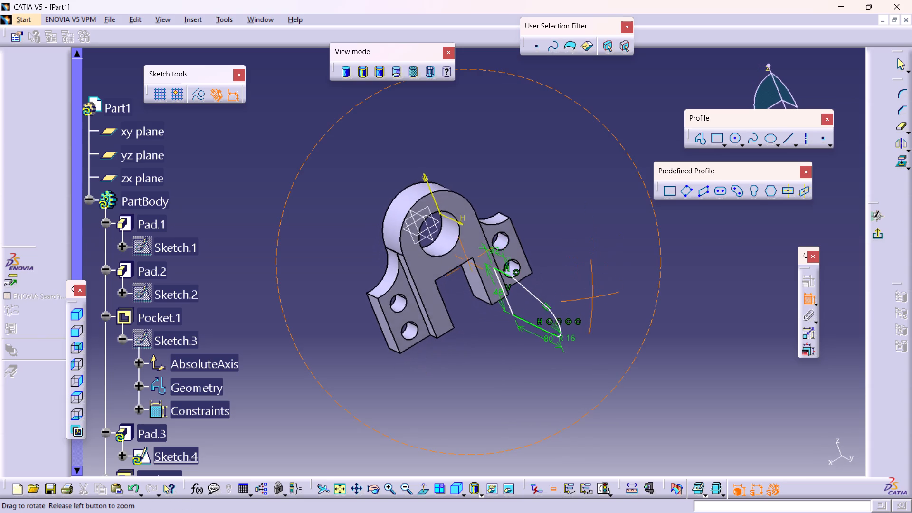
middle_click_drag(593, 297, 592, 302, "ctrl")
right_click_drag(593, 297, 592, 302, "ctrl")
middle_click_drag(562, 286, 617, 228, "ctrl")
scroll(600, 249, "up", 1, "ctrl")
left_click(555, 366)
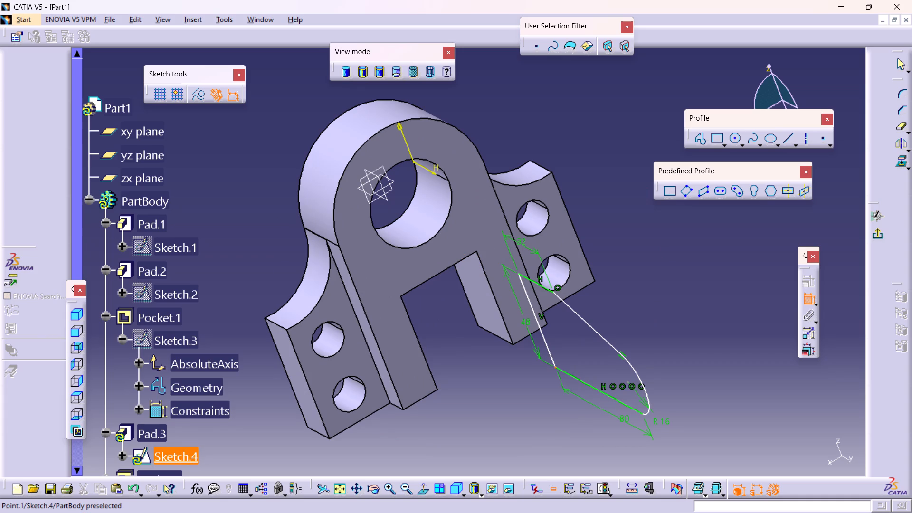
left_click(484, 330)
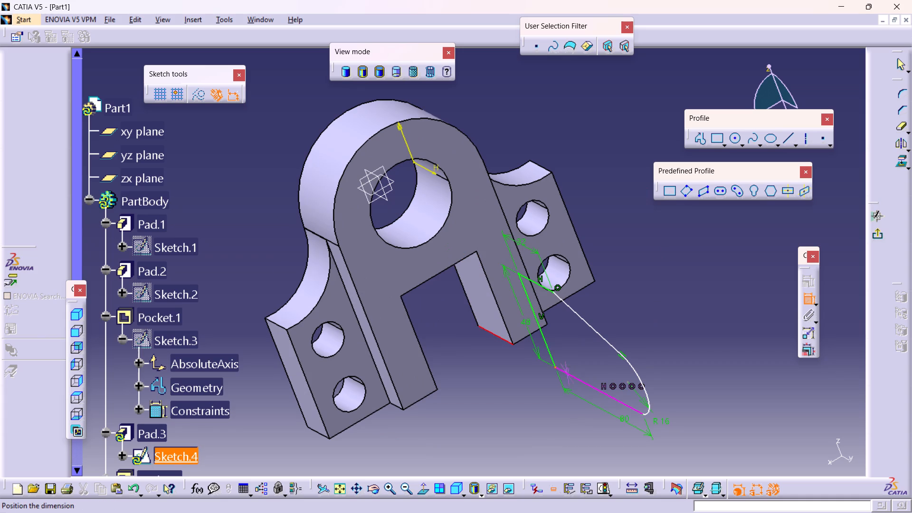
right_click(481, 361)
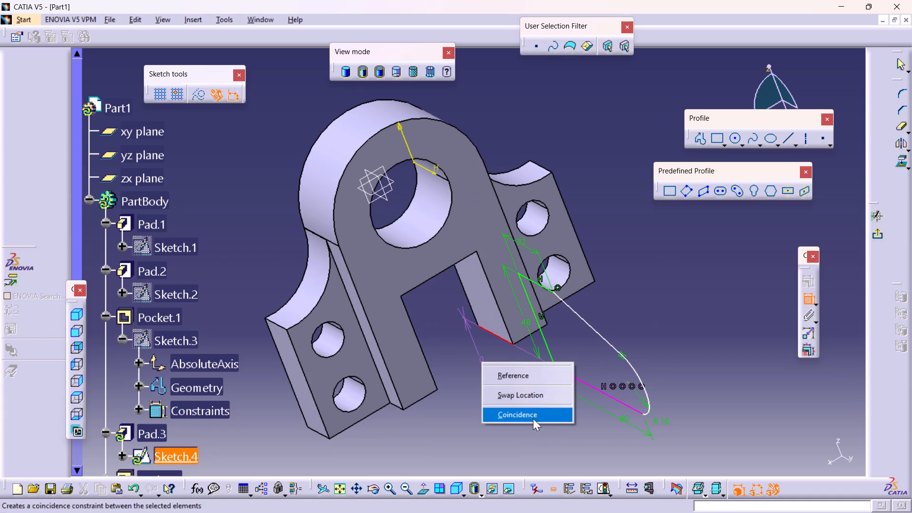
left_click(533, 418)
Add one more coincidence between the lug profile's bottom line and the slot wall's lower edge, and exit Sketch.4.
left_click(562, 371)
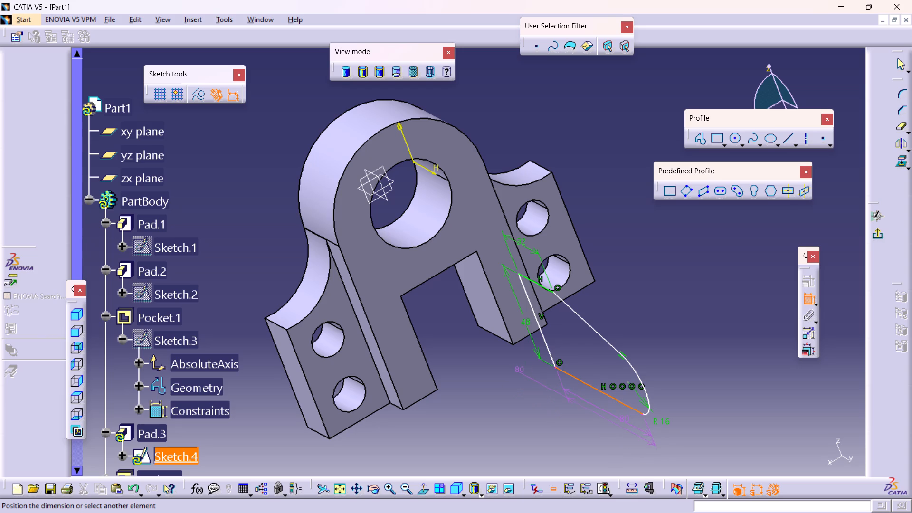
left_click(493, 334)
right_click(476, 375)
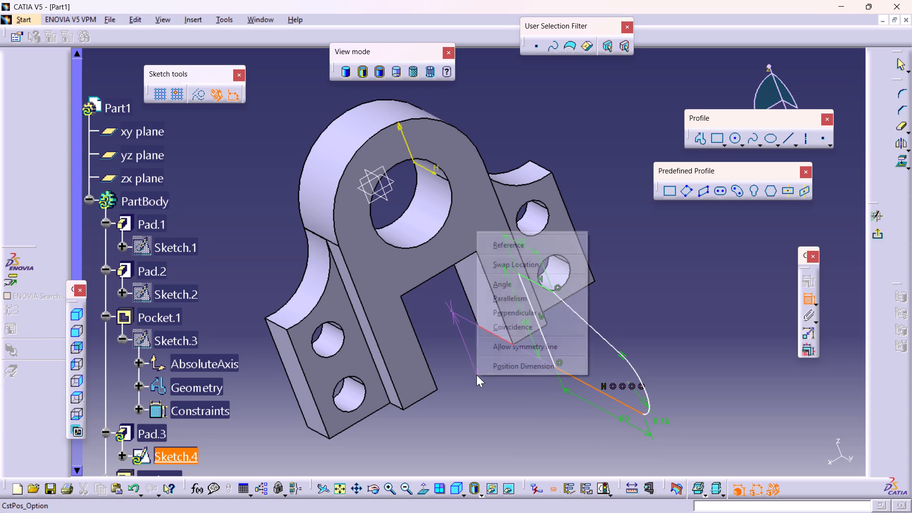
left_click(532, 328)
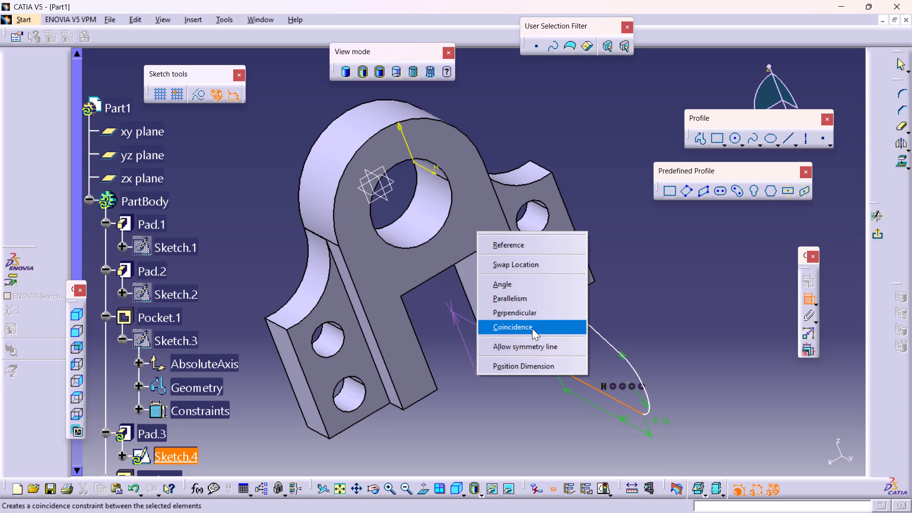
middle_click_drag(631, 347, 609, 292)
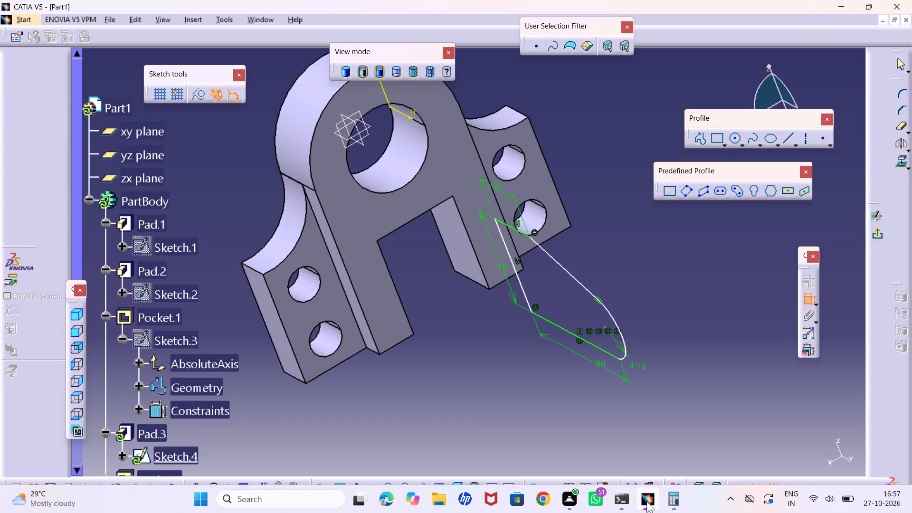
middle_click_drag(601, 307, 589, 367)
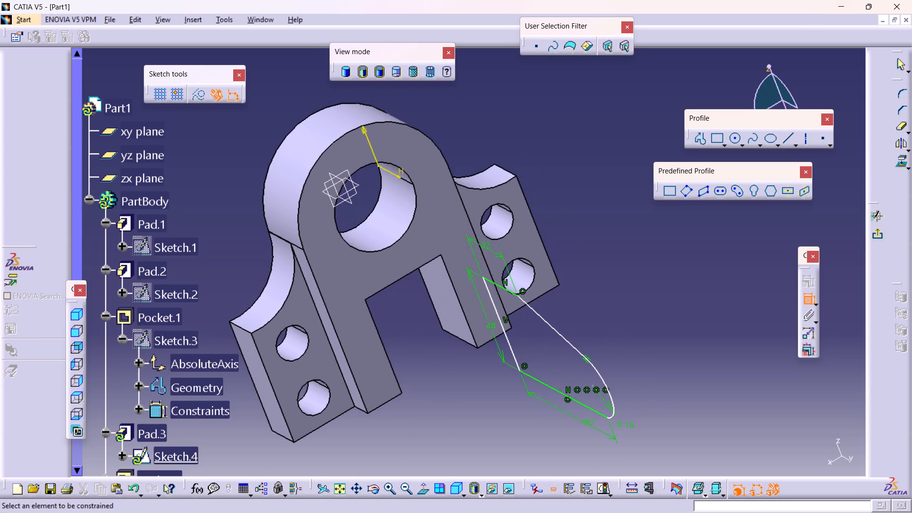
middle_click_drag(565, 349, 595, 332)
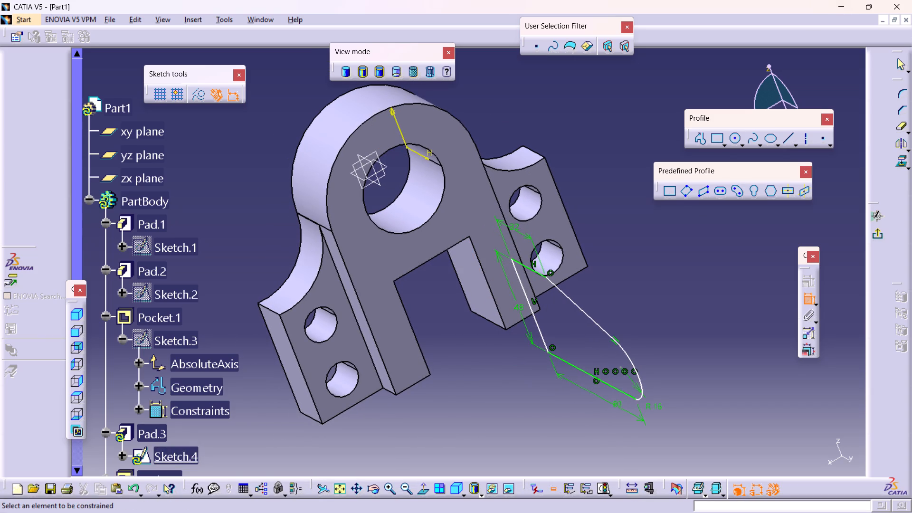
middle_click_drag(674, 229, 671, 271)
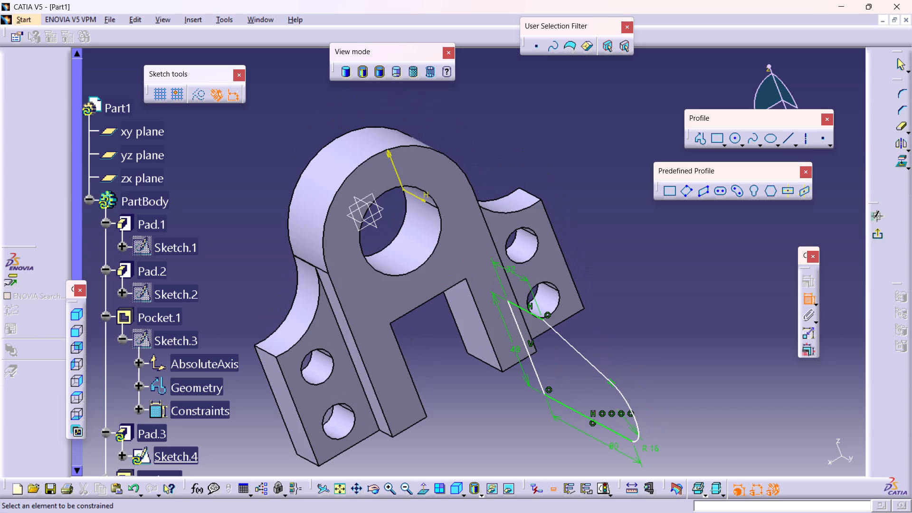
middle_click_drag(596, 298, 595, 274)
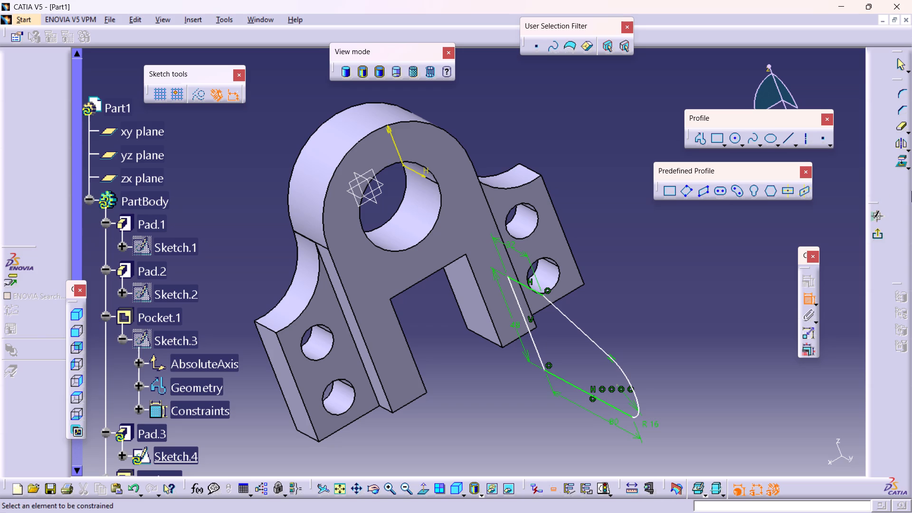
left_click(878, 236)
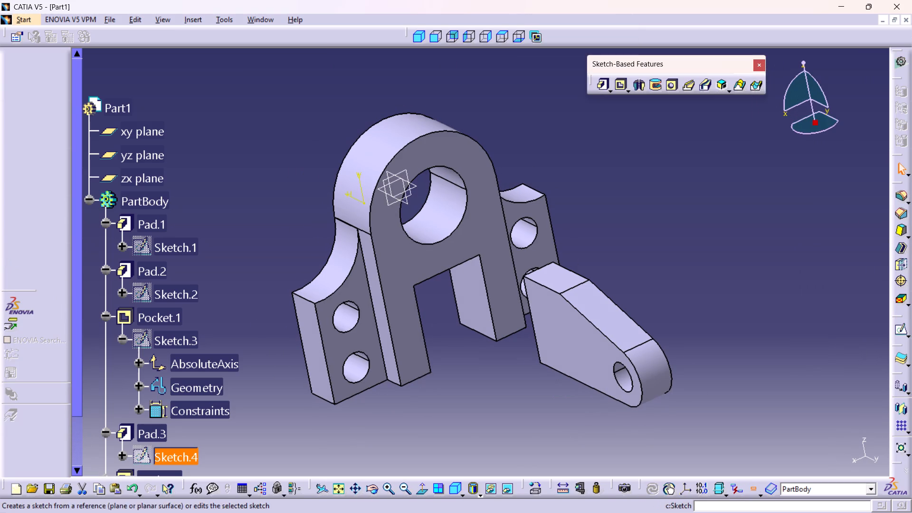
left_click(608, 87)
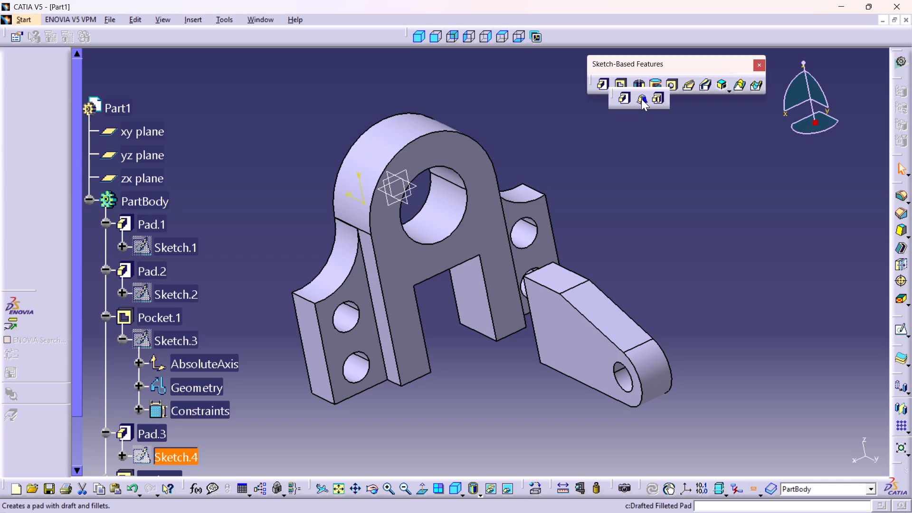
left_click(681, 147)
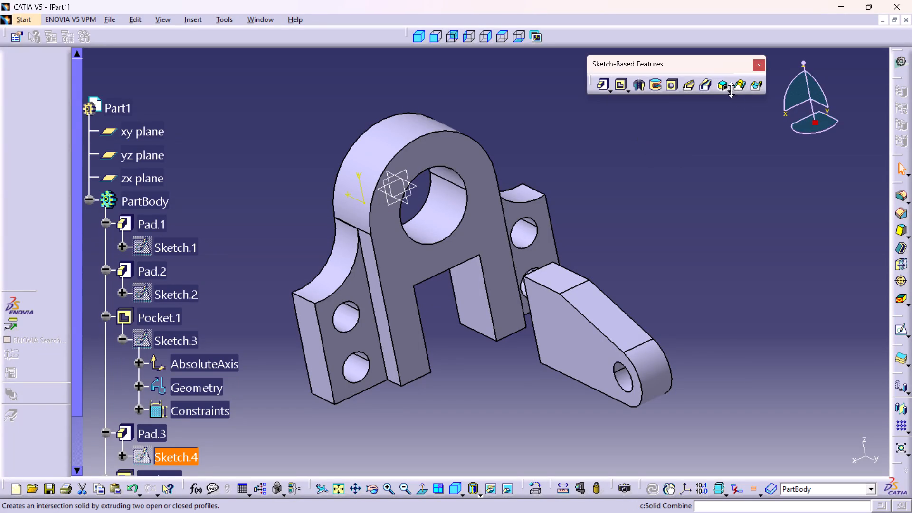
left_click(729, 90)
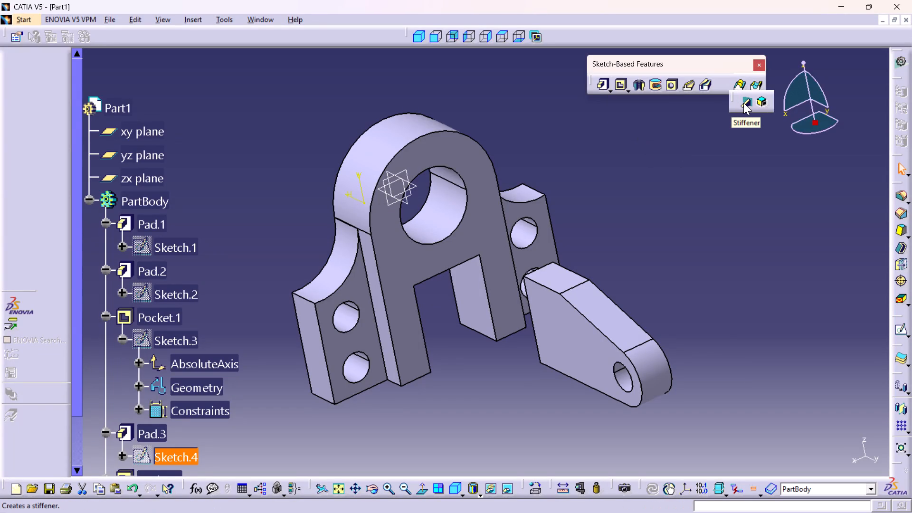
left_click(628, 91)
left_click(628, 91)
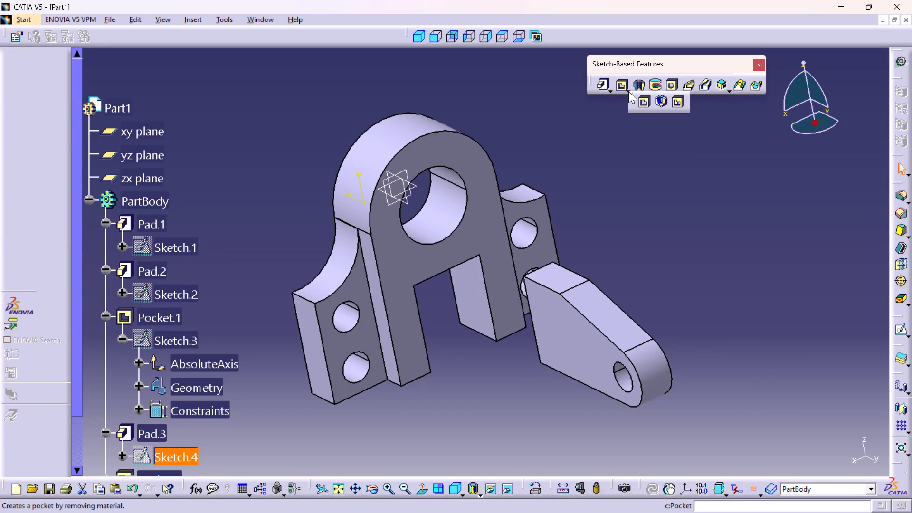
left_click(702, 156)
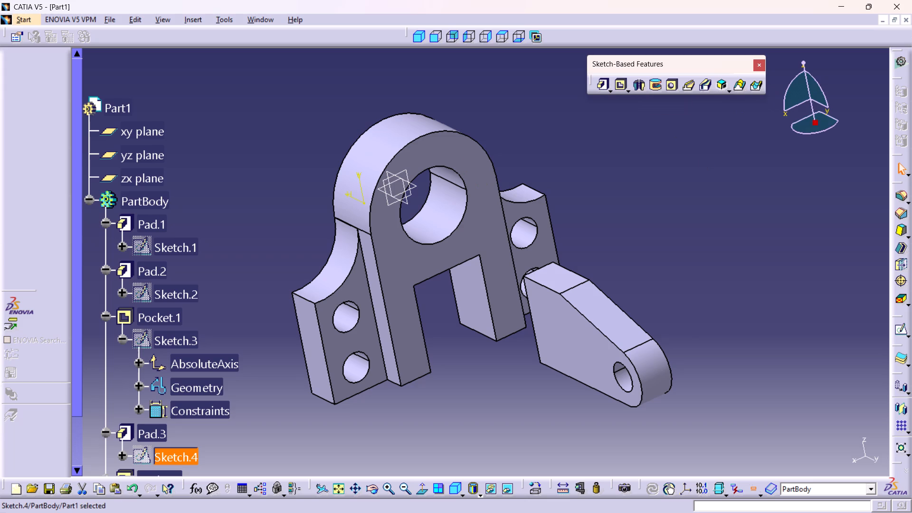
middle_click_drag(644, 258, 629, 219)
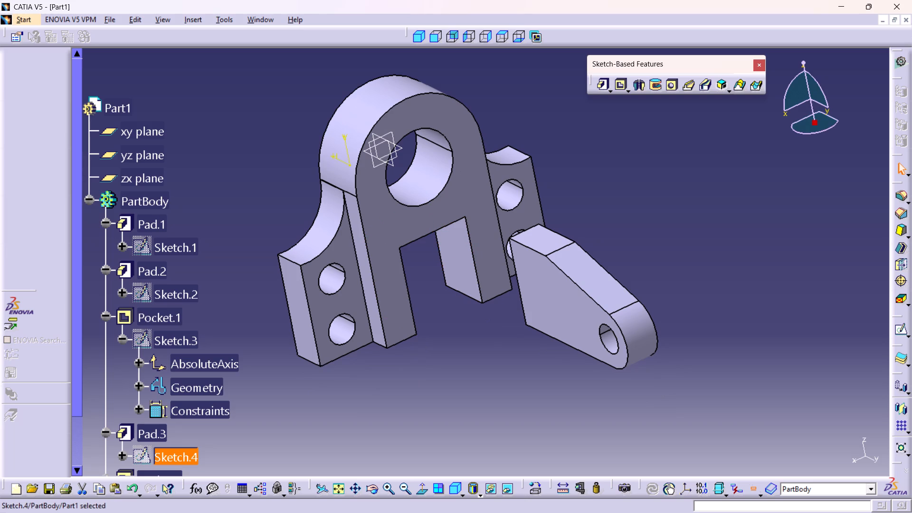
Reopen Sketch.4 to review the lug profile's dimensions and constraints, and exit it without edits.
double_click(180, 457)
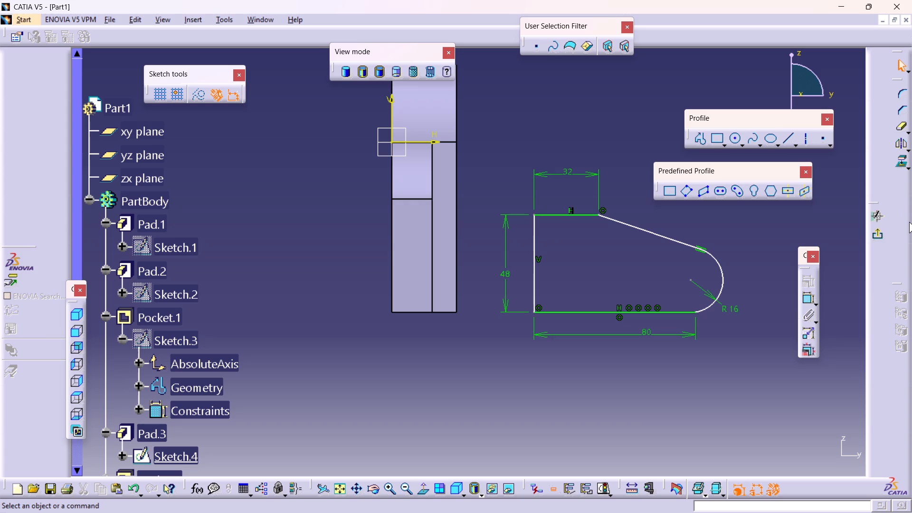
left_click(816, 301)
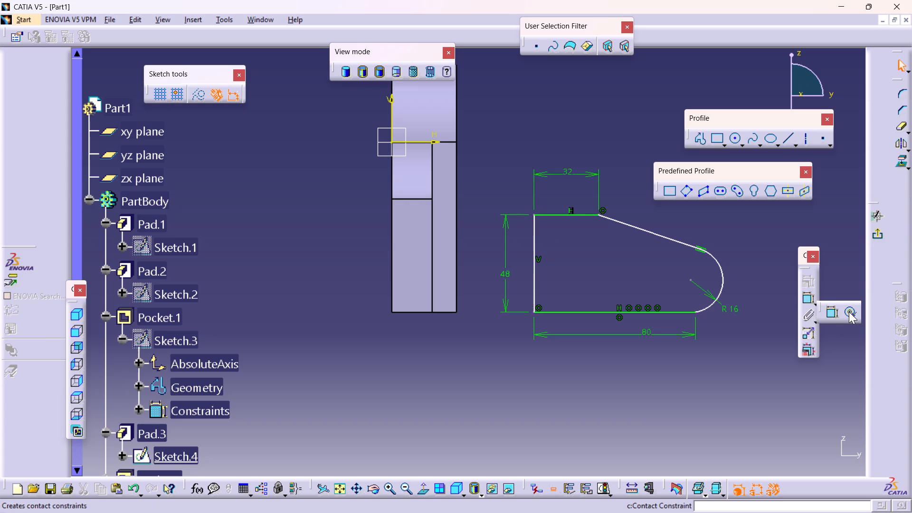
left_click(830, 341)
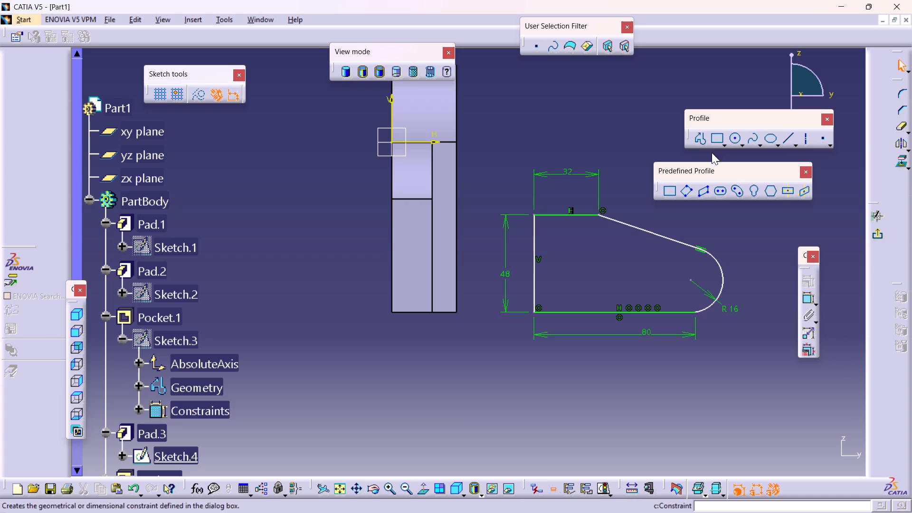
left_click(875, 231)
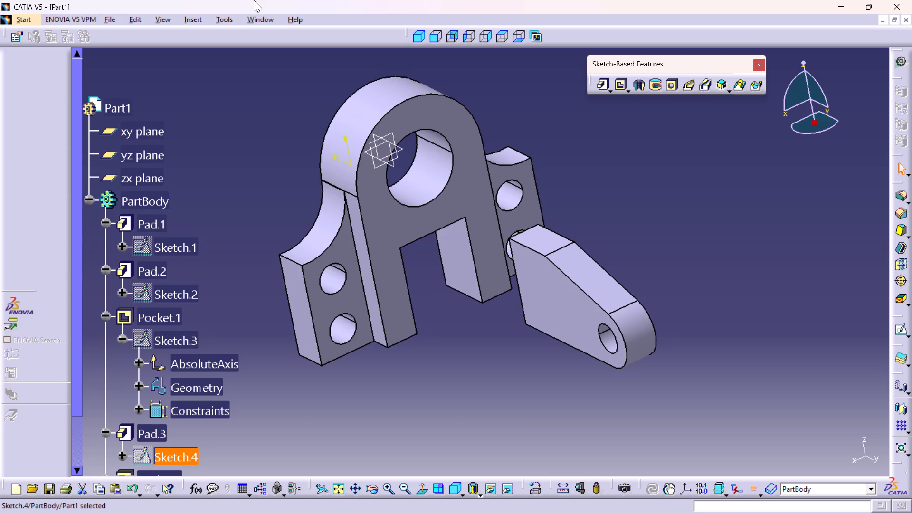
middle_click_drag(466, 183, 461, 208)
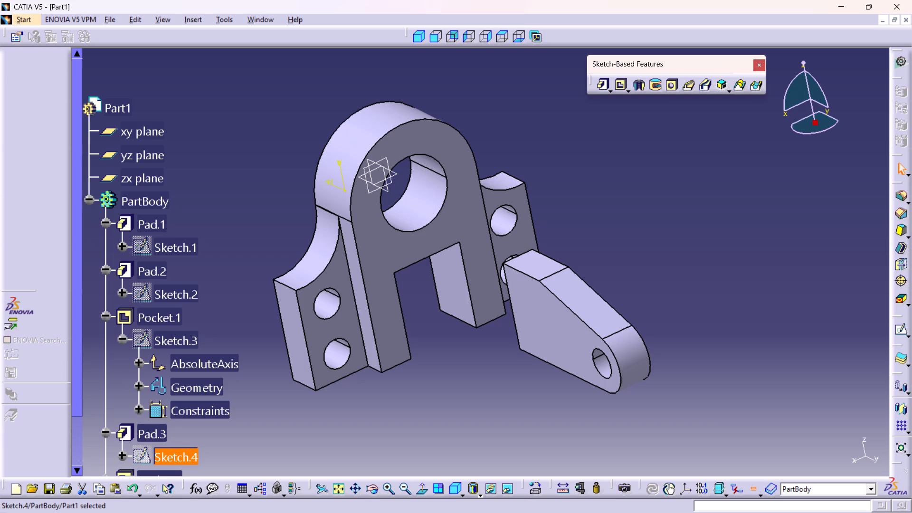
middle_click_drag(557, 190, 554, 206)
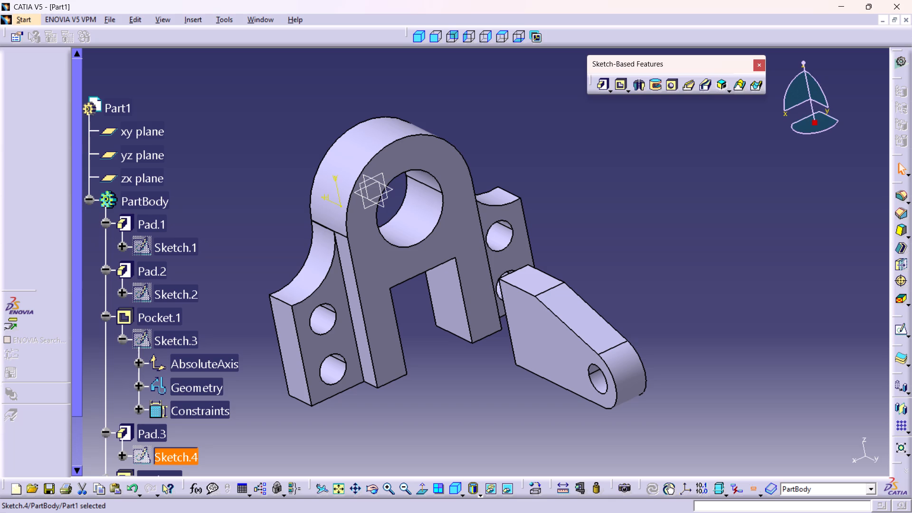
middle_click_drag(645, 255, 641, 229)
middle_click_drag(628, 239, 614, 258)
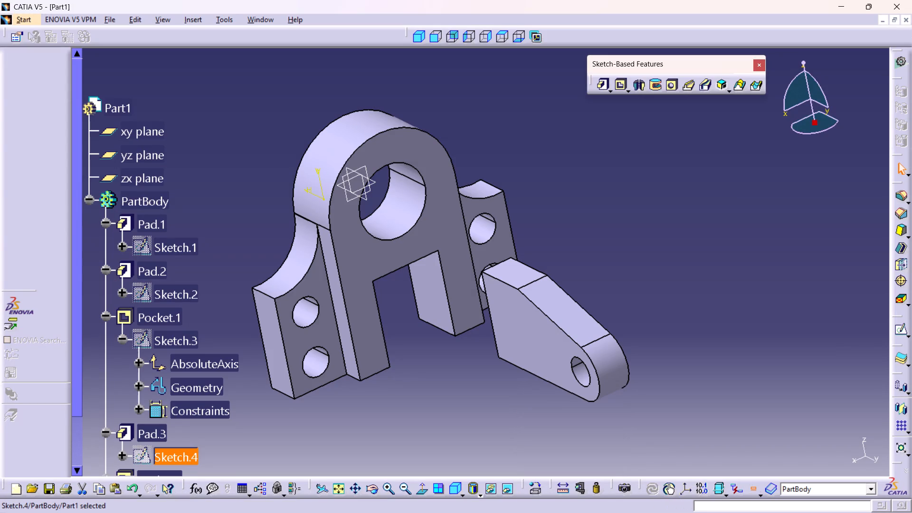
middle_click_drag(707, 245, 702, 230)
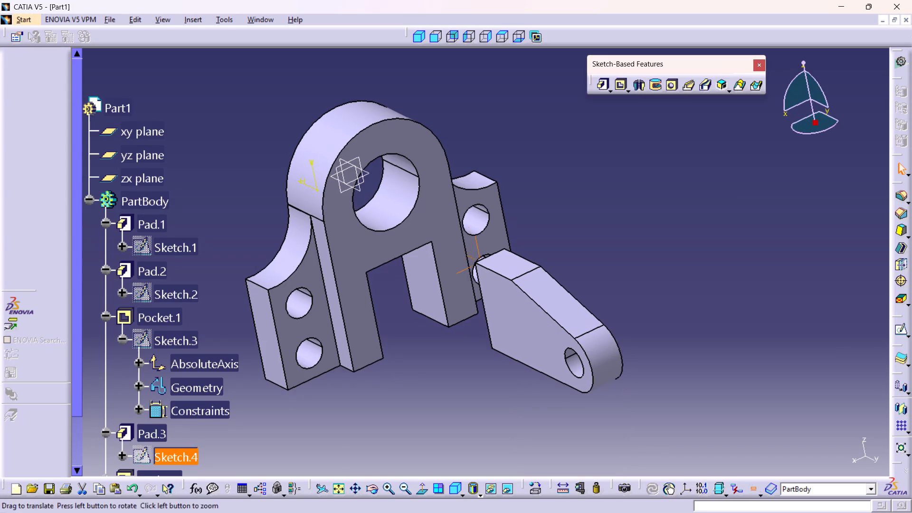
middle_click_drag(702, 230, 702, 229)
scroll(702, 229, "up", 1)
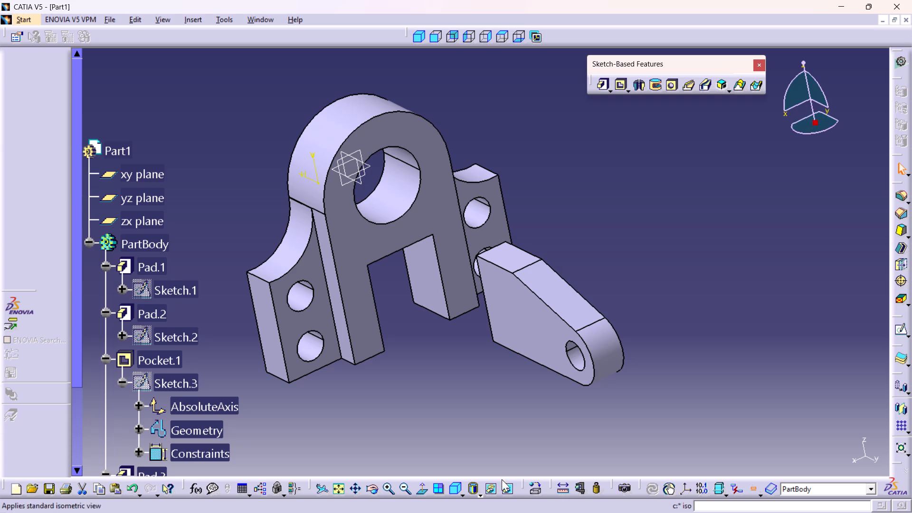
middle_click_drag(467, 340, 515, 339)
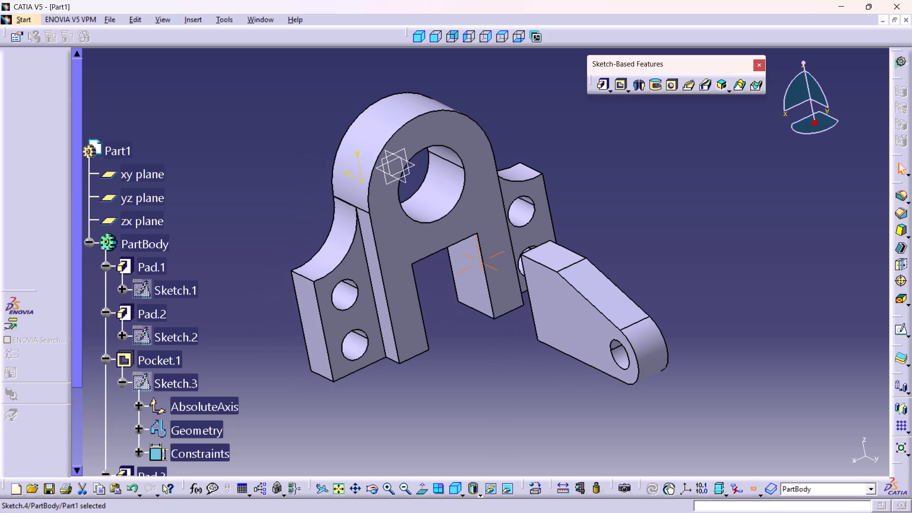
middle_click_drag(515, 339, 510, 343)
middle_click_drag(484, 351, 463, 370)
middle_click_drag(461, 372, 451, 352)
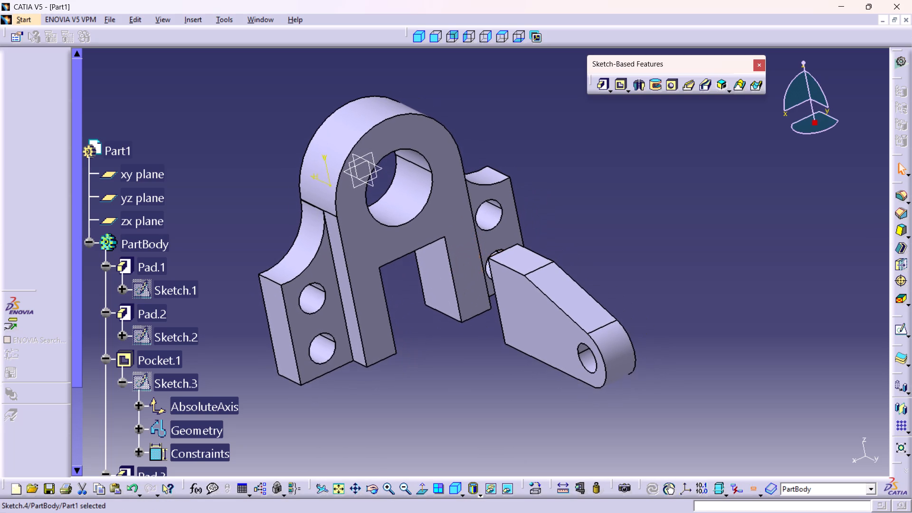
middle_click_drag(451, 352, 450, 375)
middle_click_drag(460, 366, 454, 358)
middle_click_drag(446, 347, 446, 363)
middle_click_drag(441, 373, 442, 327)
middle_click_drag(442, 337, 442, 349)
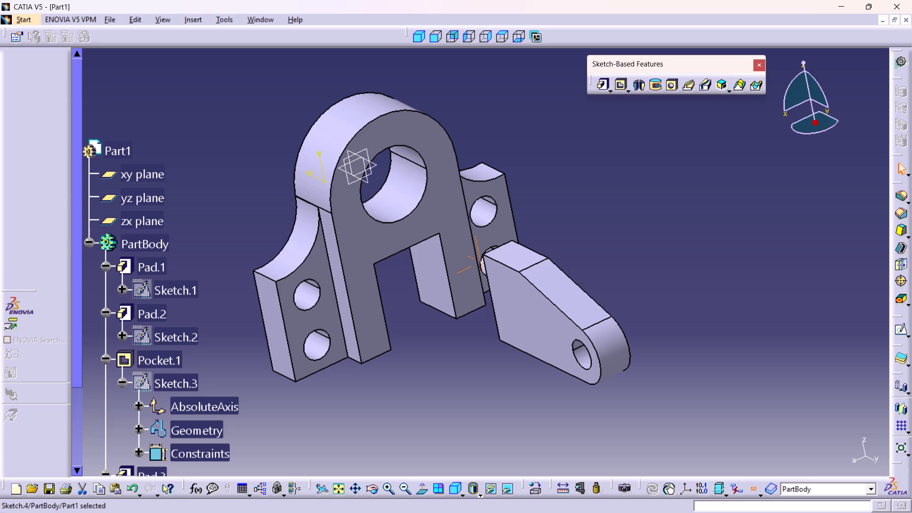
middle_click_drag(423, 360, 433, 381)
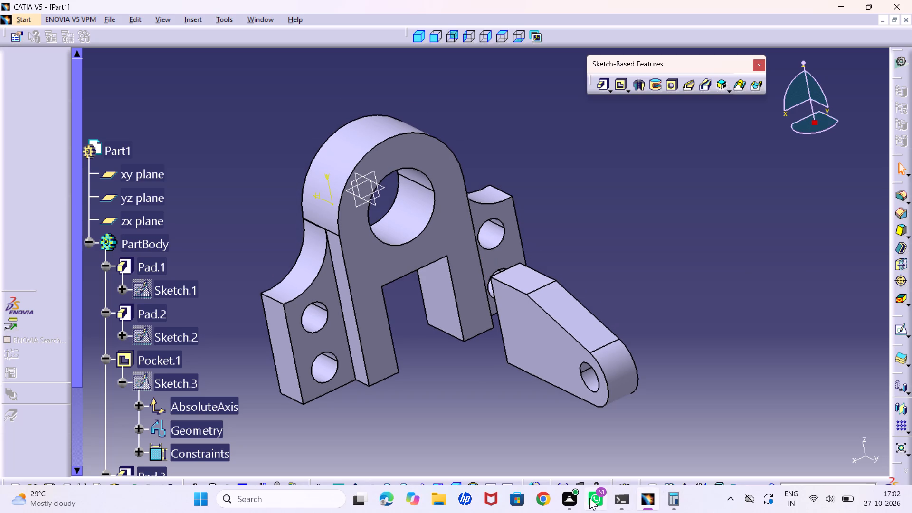
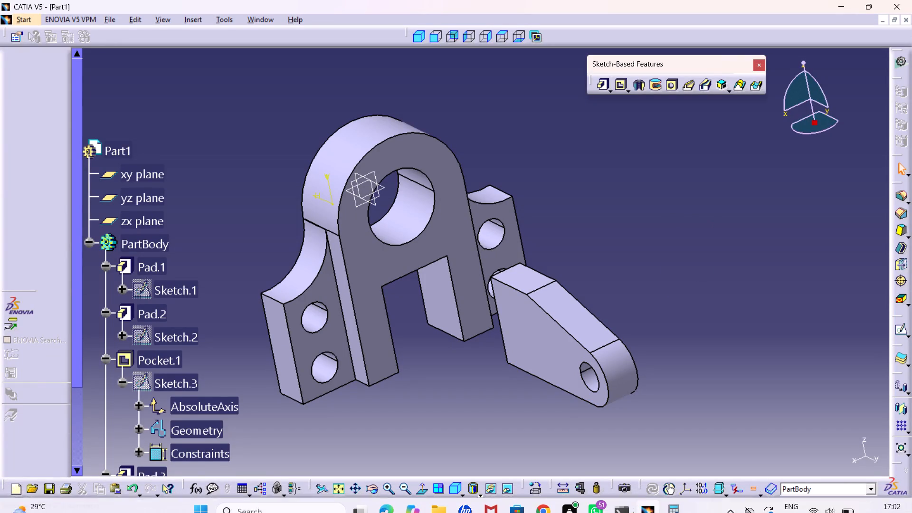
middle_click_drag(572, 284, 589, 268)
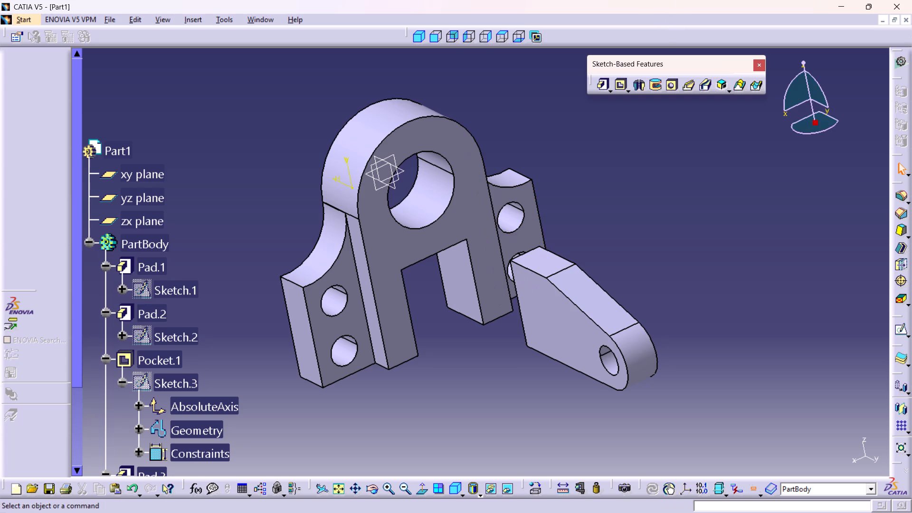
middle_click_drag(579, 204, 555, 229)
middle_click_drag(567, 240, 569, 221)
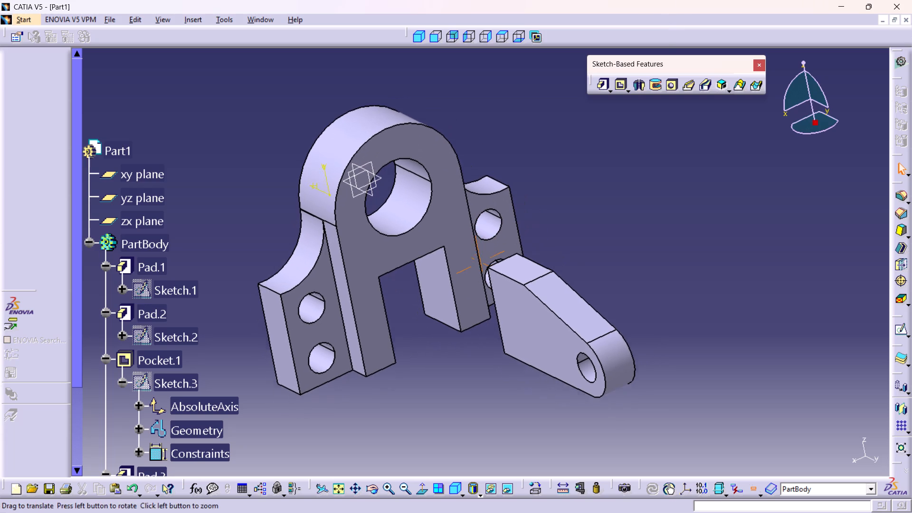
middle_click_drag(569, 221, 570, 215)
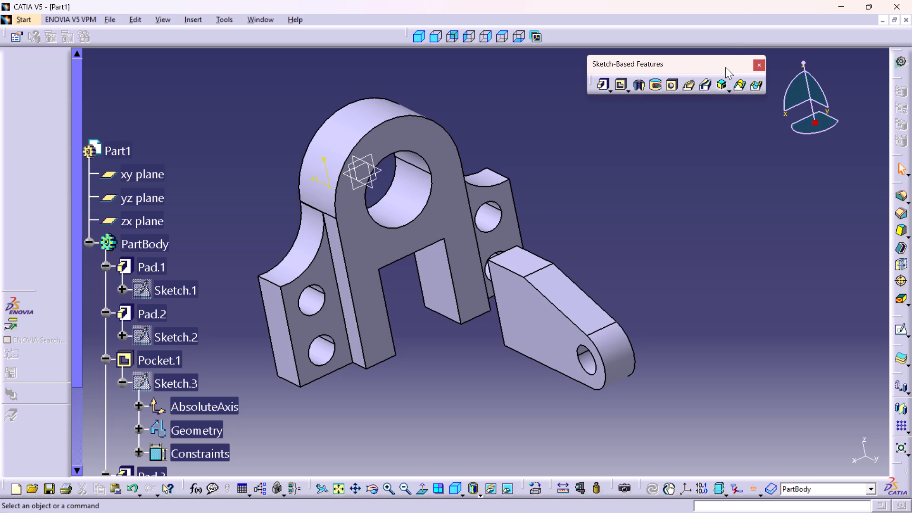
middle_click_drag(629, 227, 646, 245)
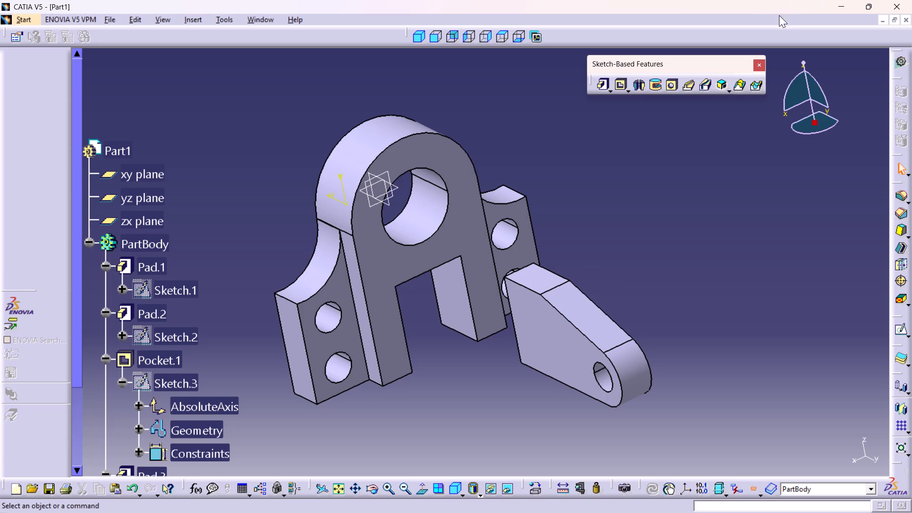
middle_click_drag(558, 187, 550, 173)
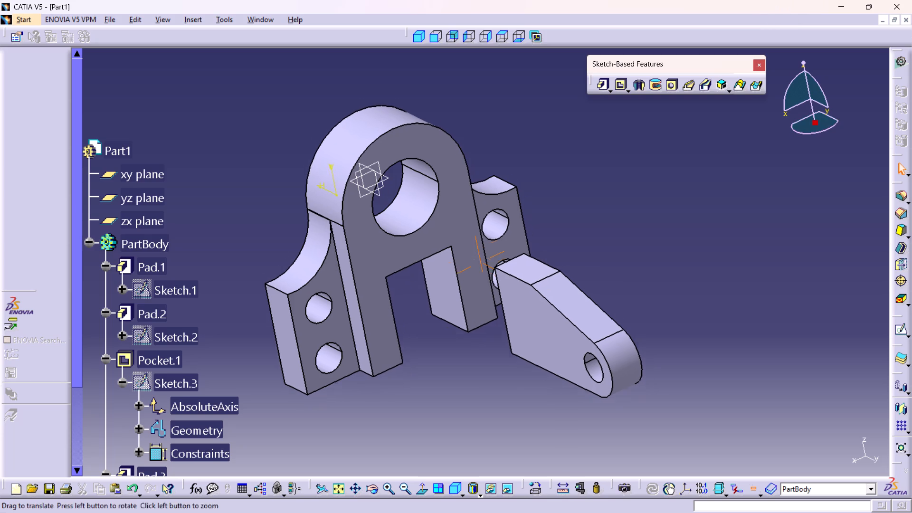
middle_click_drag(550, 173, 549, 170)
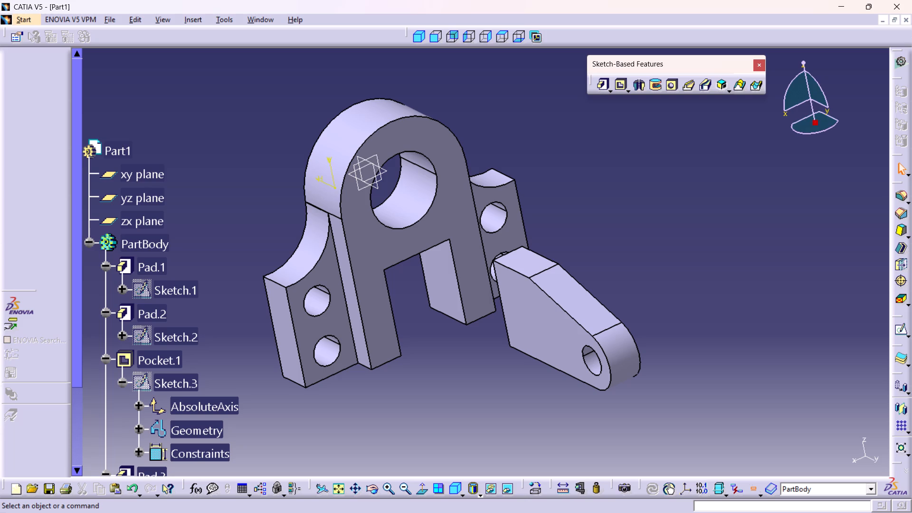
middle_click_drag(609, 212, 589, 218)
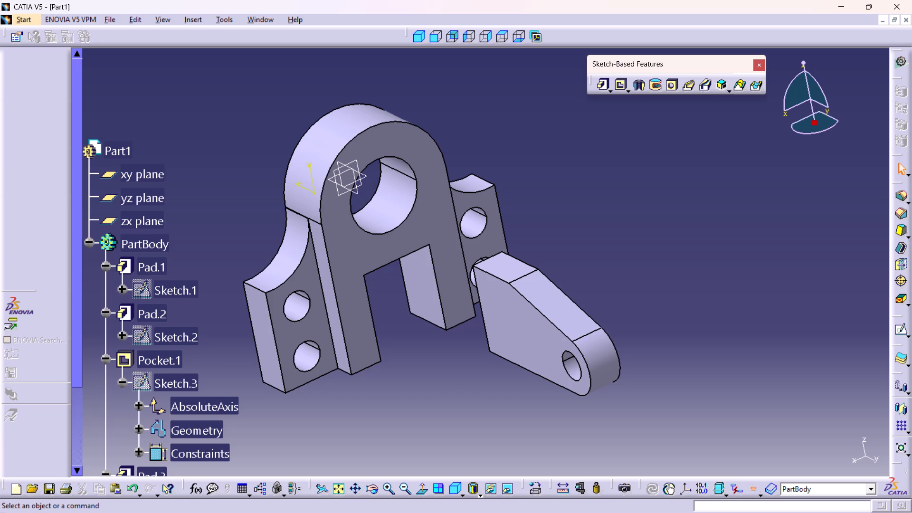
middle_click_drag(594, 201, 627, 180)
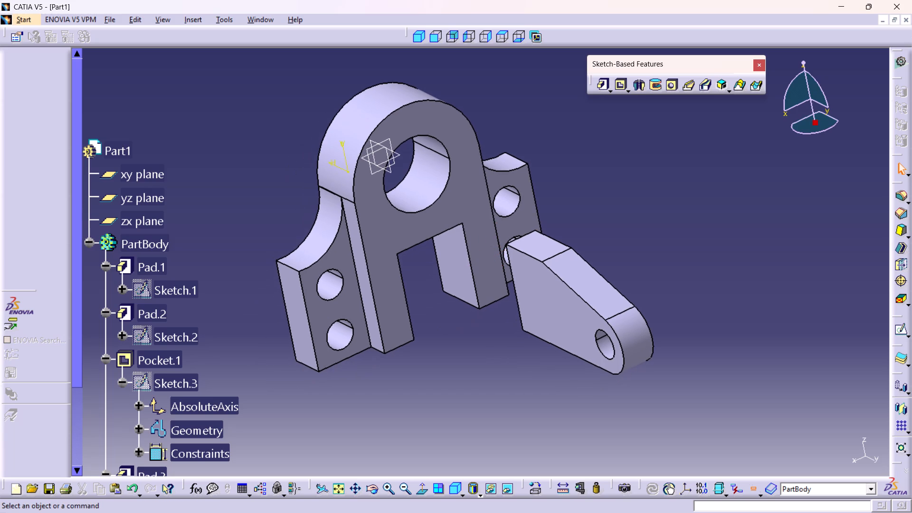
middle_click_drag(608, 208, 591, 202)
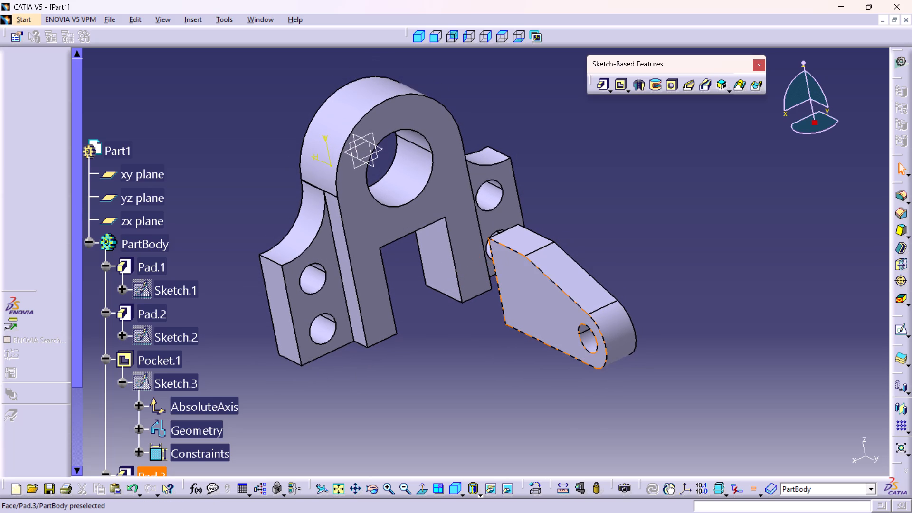
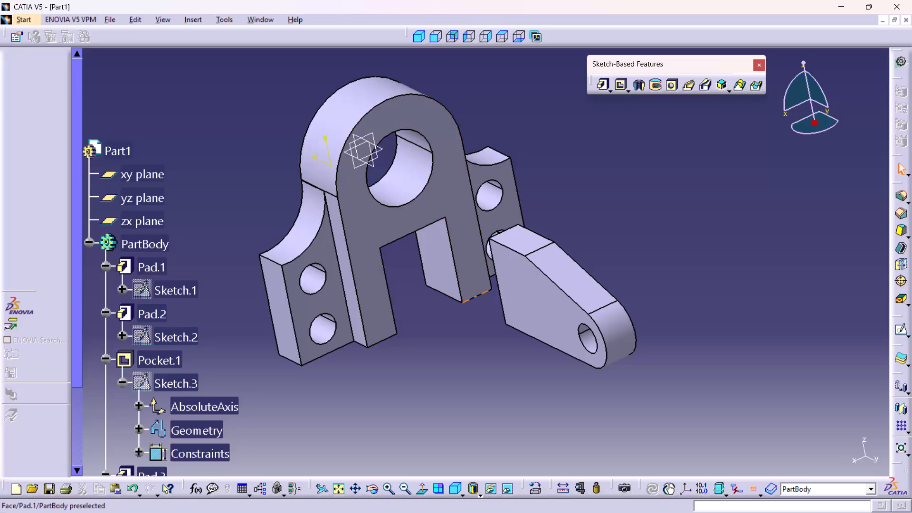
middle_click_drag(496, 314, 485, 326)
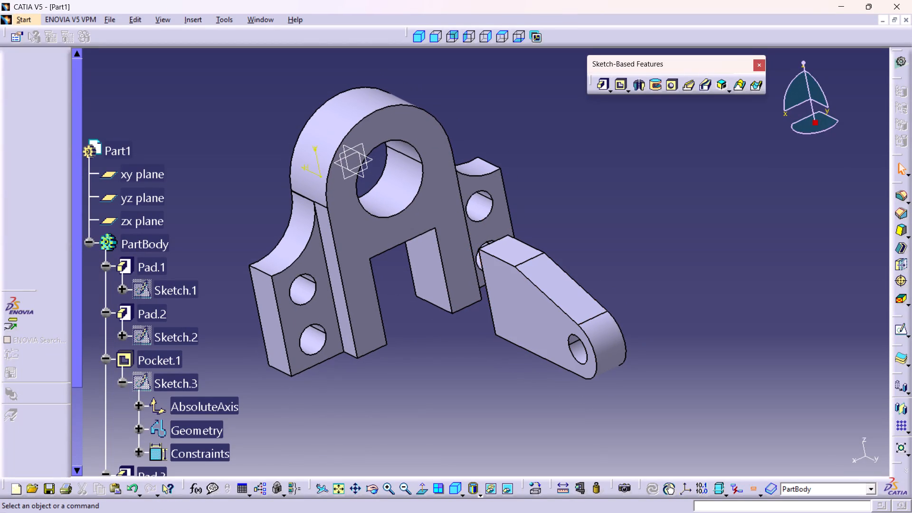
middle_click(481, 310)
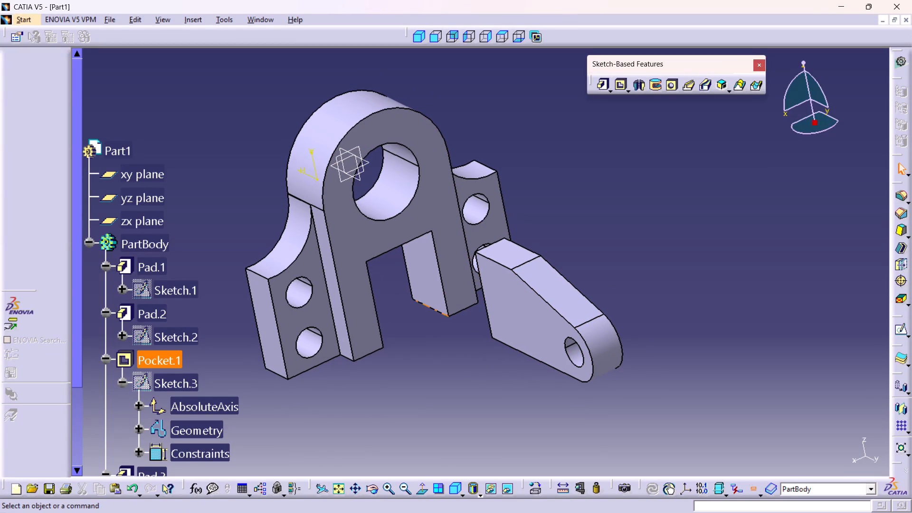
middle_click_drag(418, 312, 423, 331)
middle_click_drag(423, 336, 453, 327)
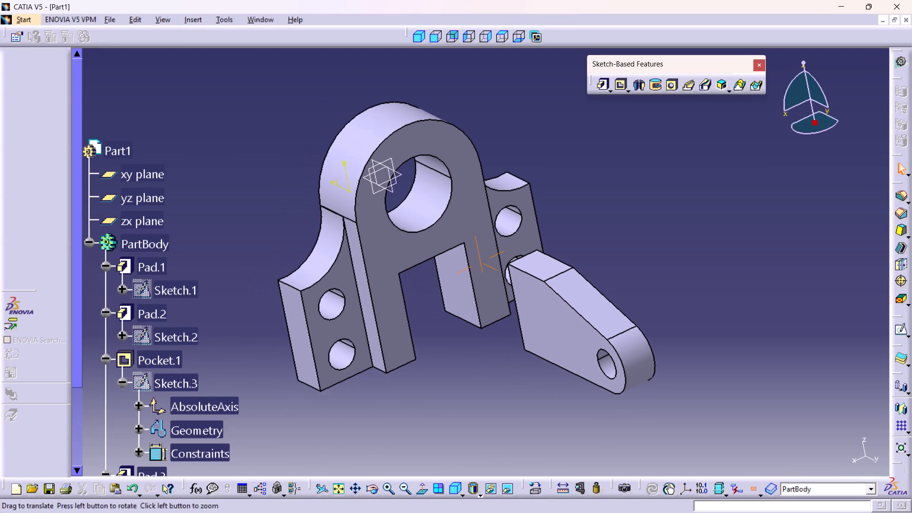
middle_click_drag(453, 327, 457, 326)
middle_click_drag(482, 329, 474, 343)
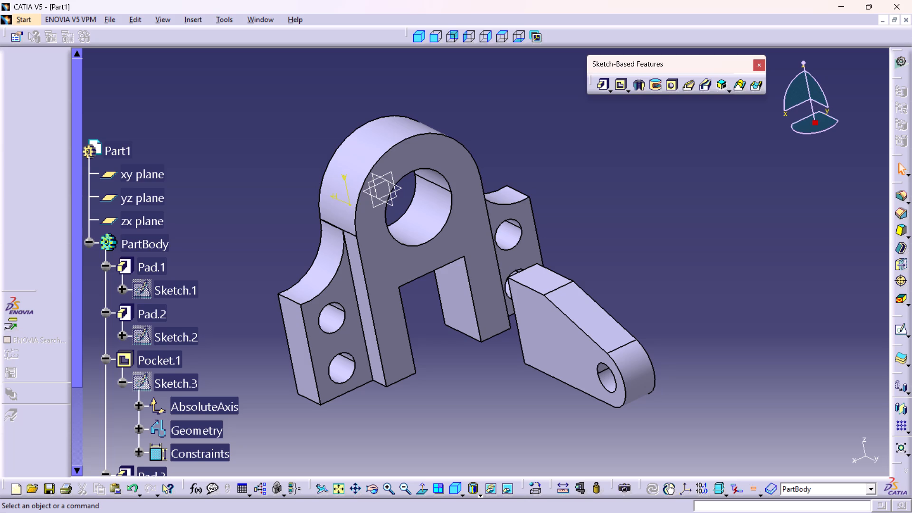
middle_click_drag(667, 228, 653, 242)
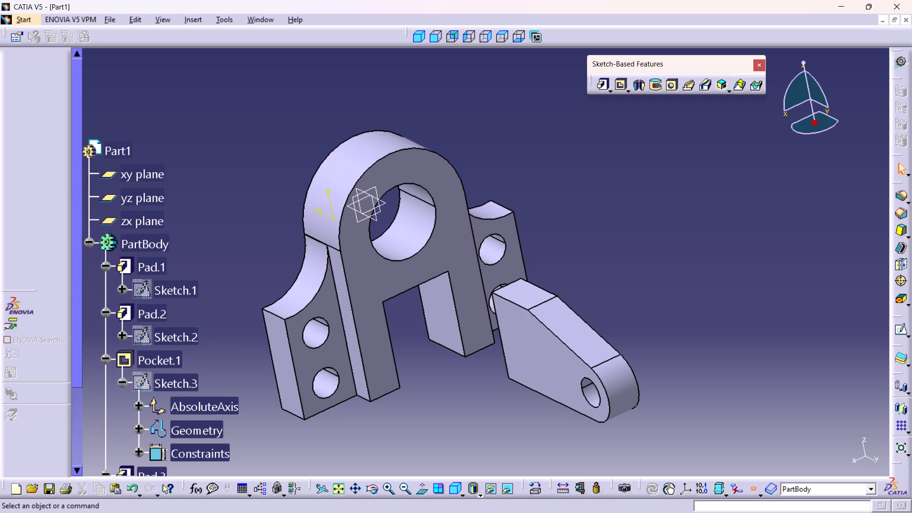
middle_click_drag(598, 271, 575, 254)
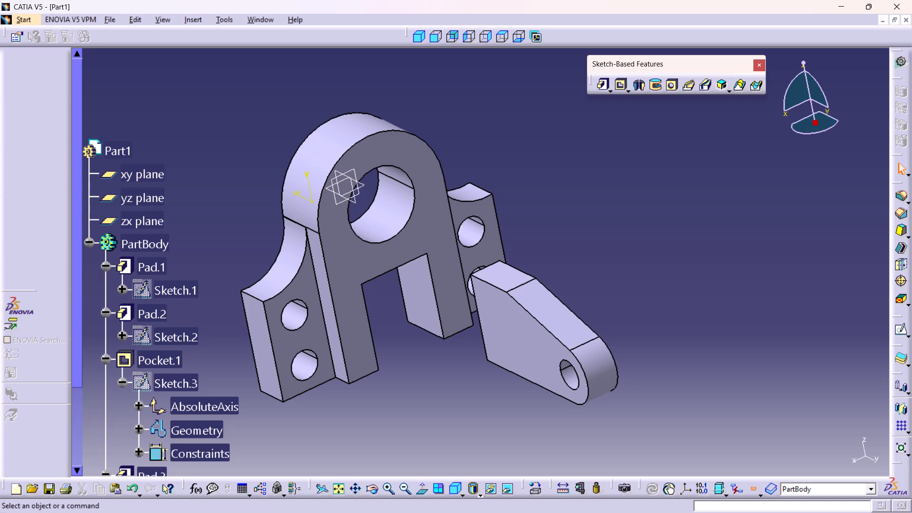
Open Sketch.4 of the lug pad and make the profile's vertical edge coincident with the body's vertical outer edge farthest from the lug.
double_click(507, 327)
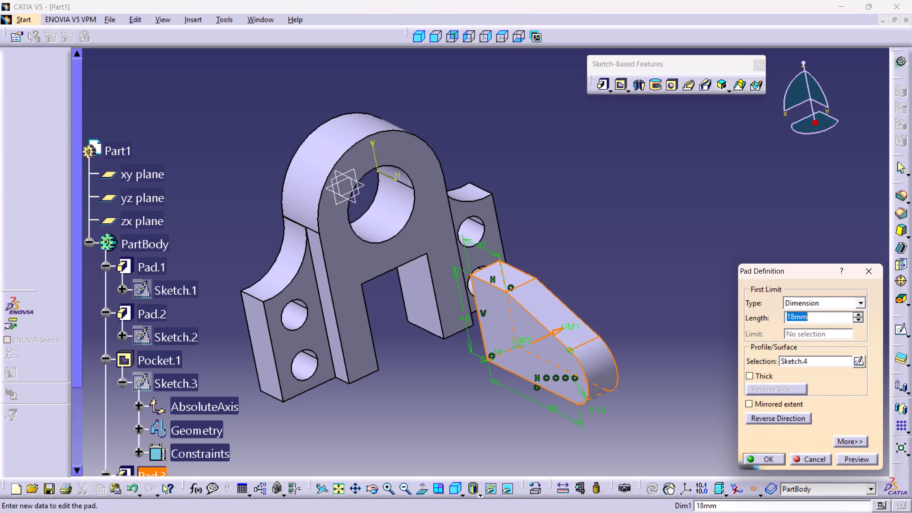
left_click(859, 361)
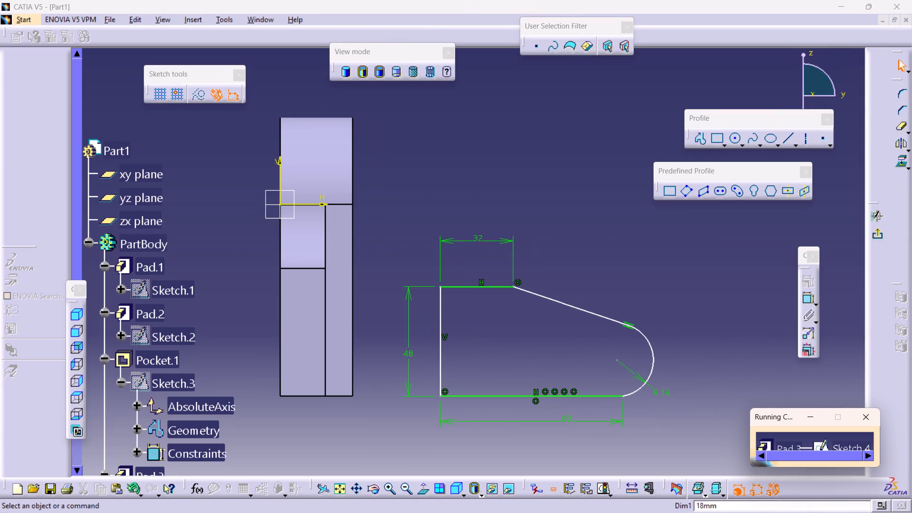
middle_click_drag(432, 351, 495, 307)
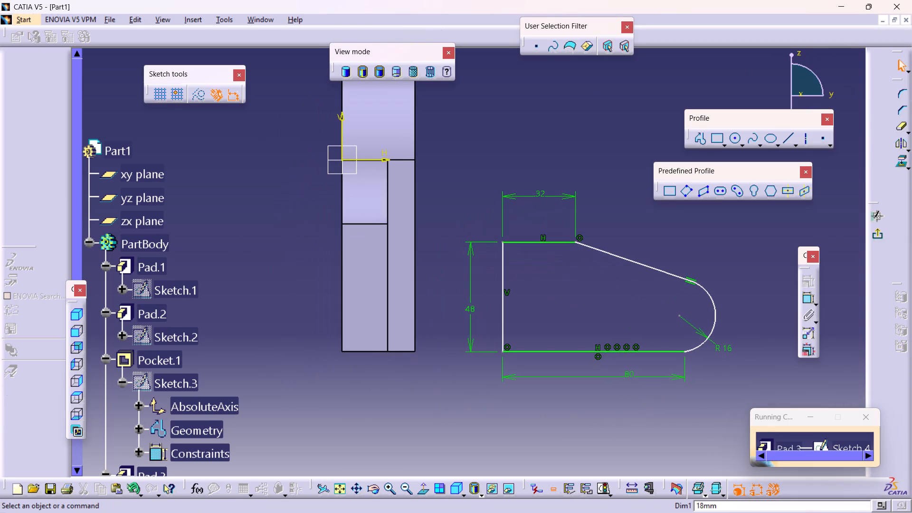
middle_click_drag(552, 309, 533, 289)
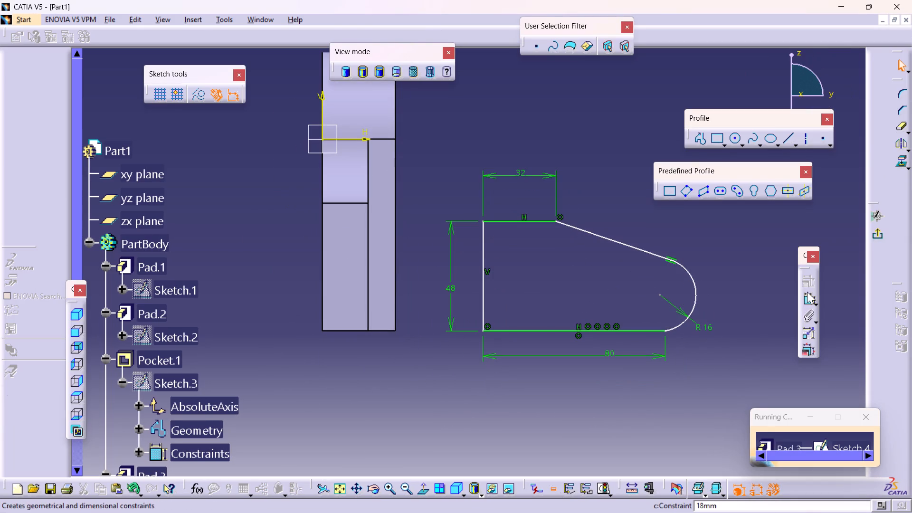
double_click(809, 301)
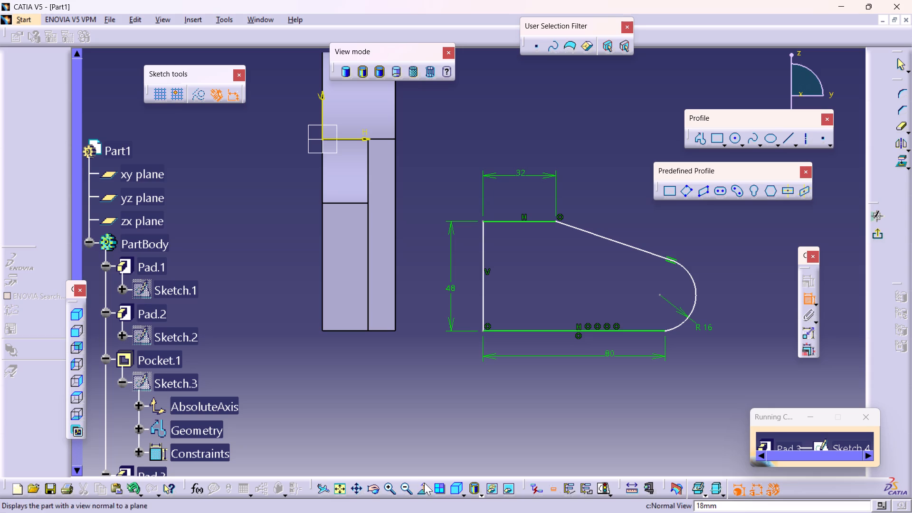
left_click(454, 491)
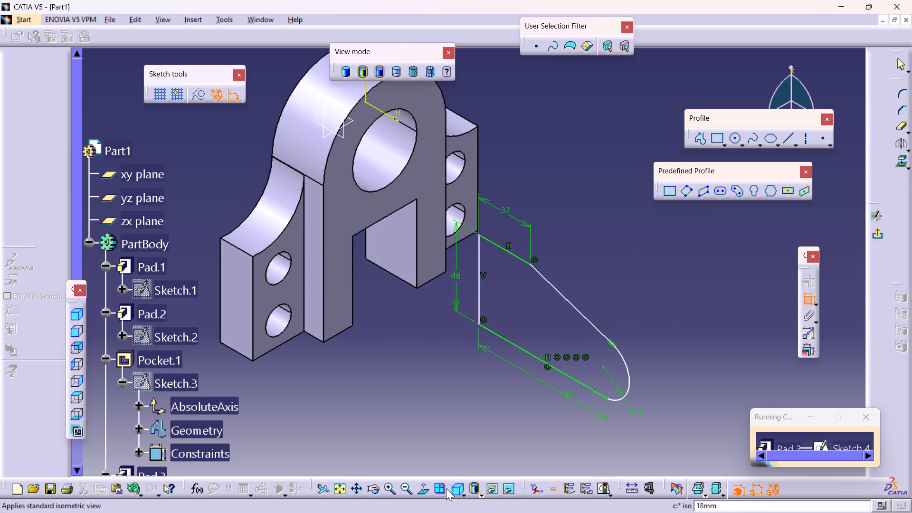
left_click(423, 493)
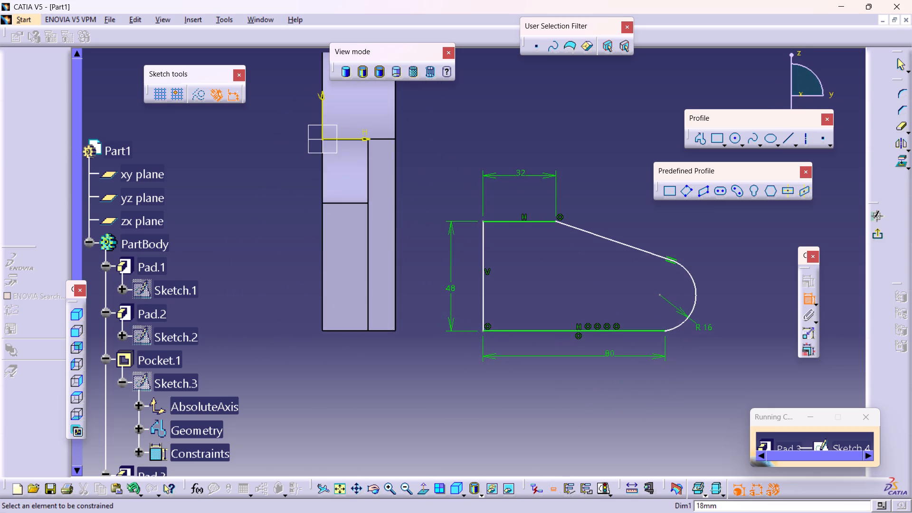
middle_click_drag(474, 352, 552, 383)
left_click(564, 336)
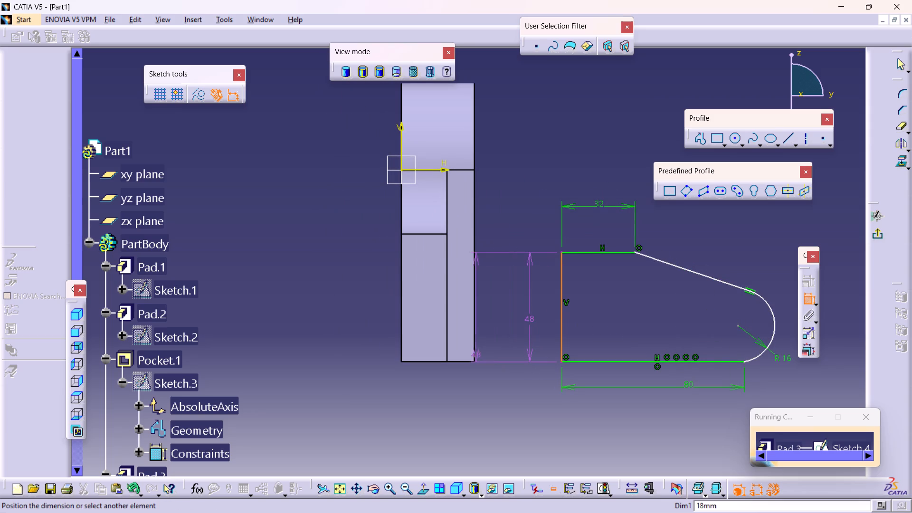
left_click(401, 335)
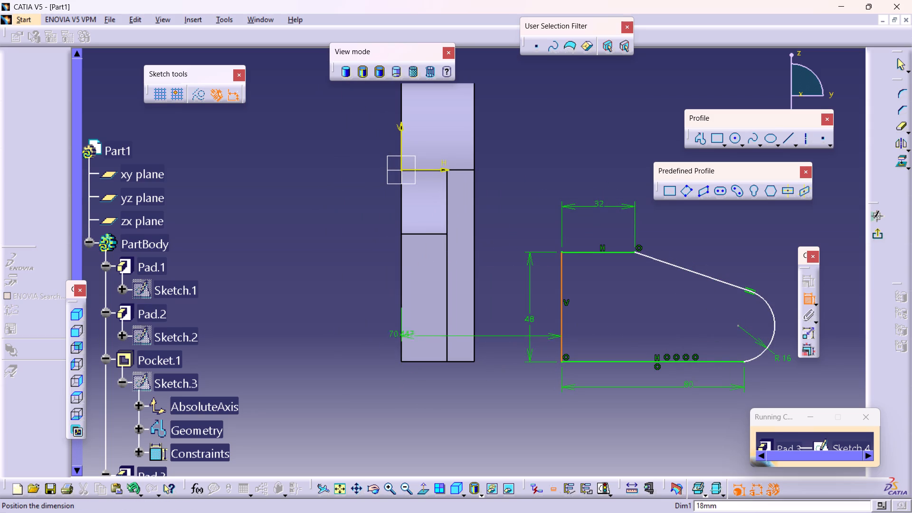
right_click(606, 306)
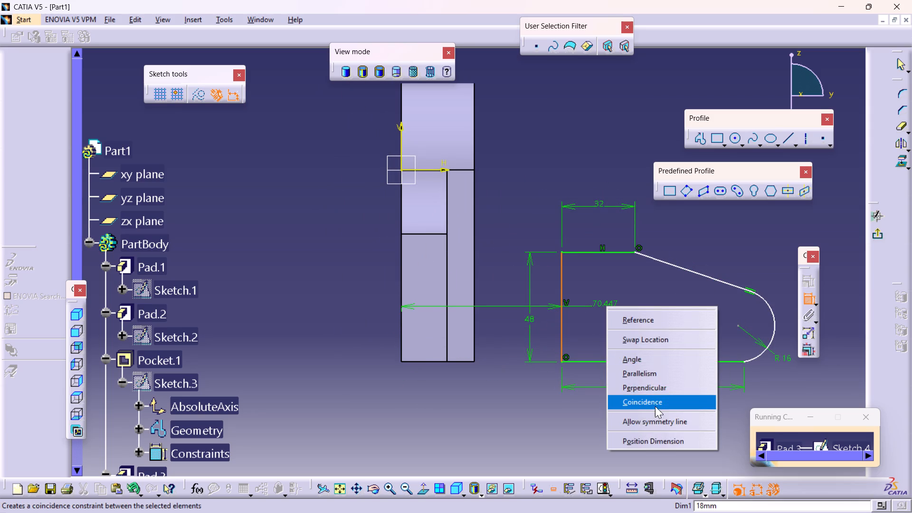
left_click(656, 402)
Dimension the distance from the body's vertical edge nearest the rounded end to the arc's centre and set it to 60 mm.
middle_click_drag(593, 418, 565, 446)
middle_click_drag(541, 349, 554, 365)
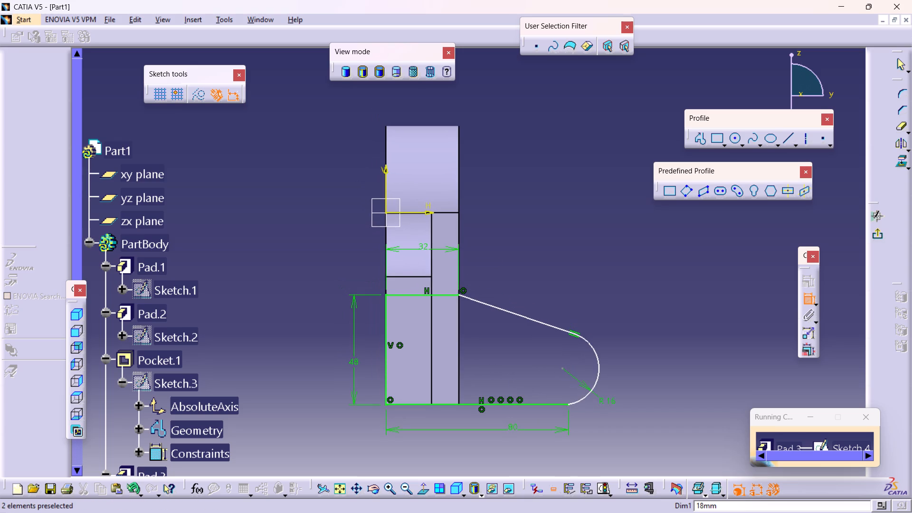
left_click(459, 356)
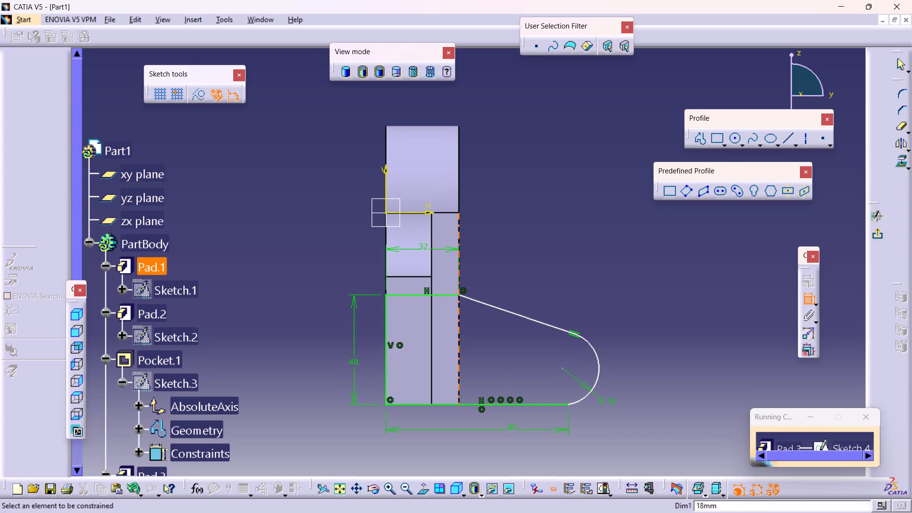
left_click(562, 370)
middle_click_drag(545, 395, 545, 309)
left_click(524, 363)
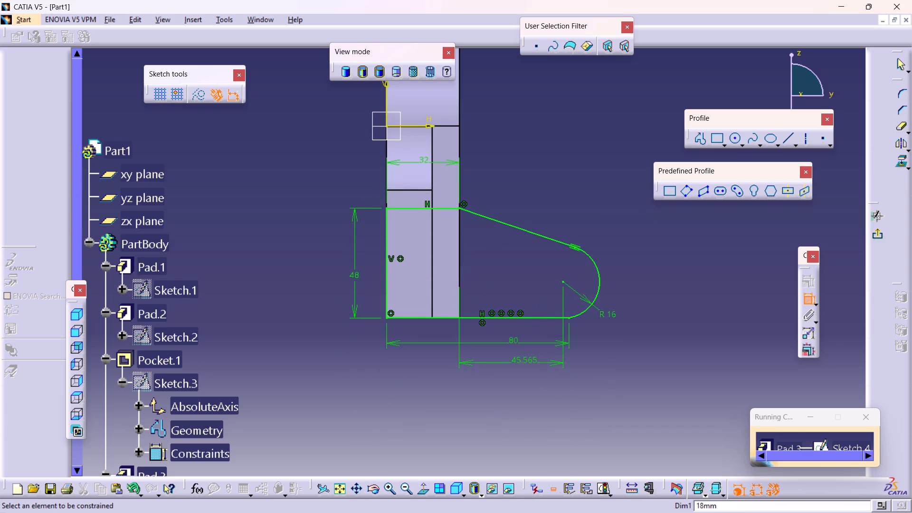
double_click(521, 363)
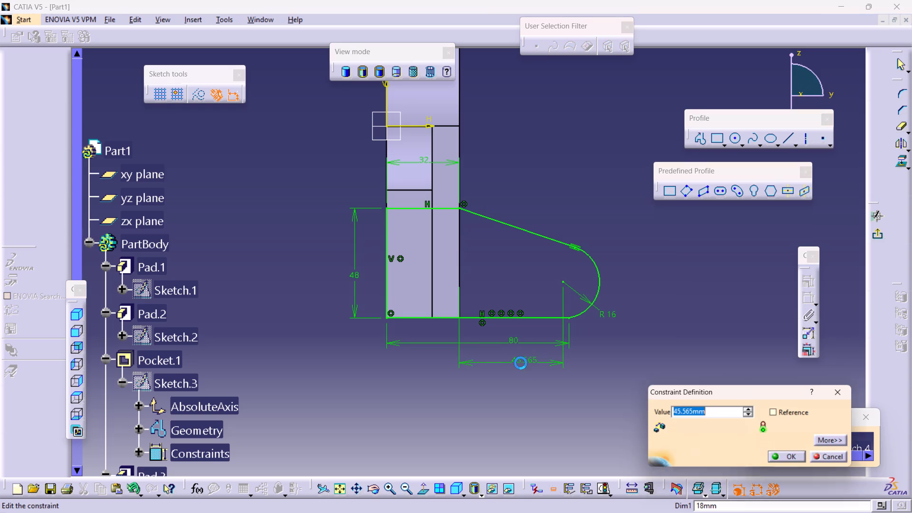
type("60")
key("Return")
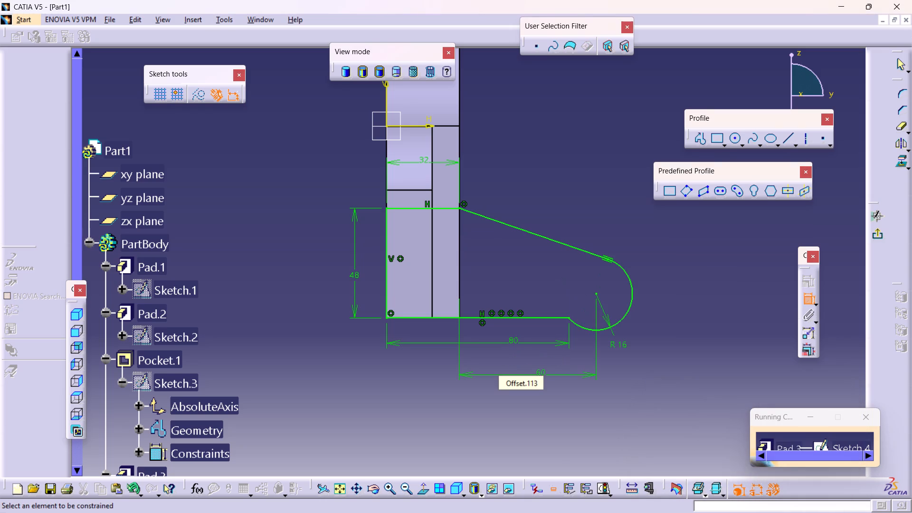
left_click(559, 278)
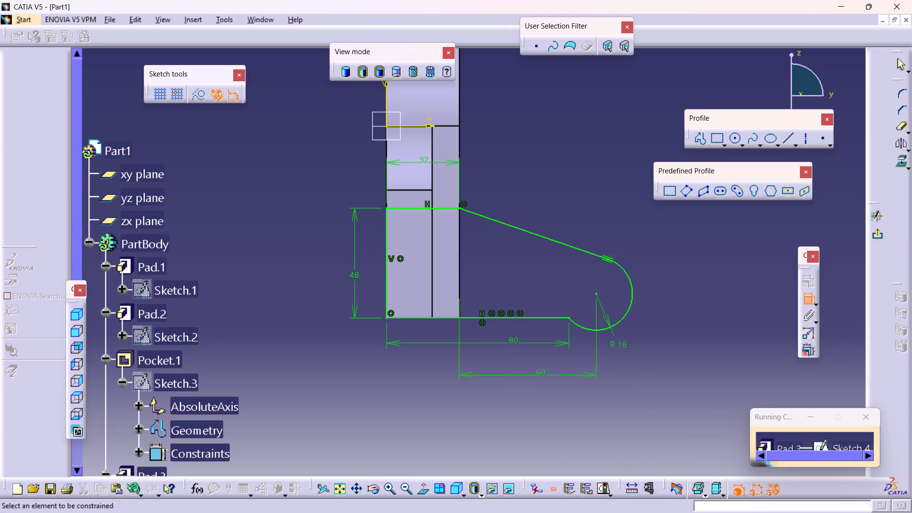
left_click(810, 304)
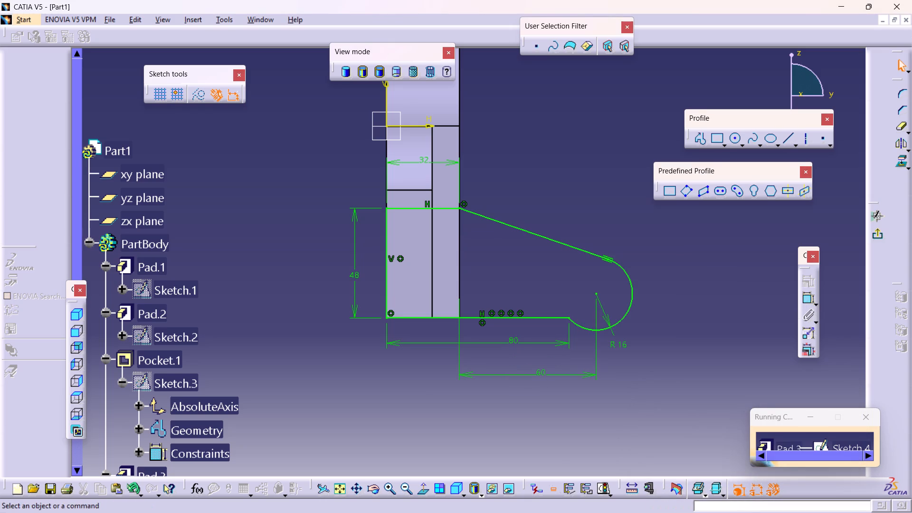
Delete the 80 mm length constraint from the profile's bottom line.
right_click(515, 340)
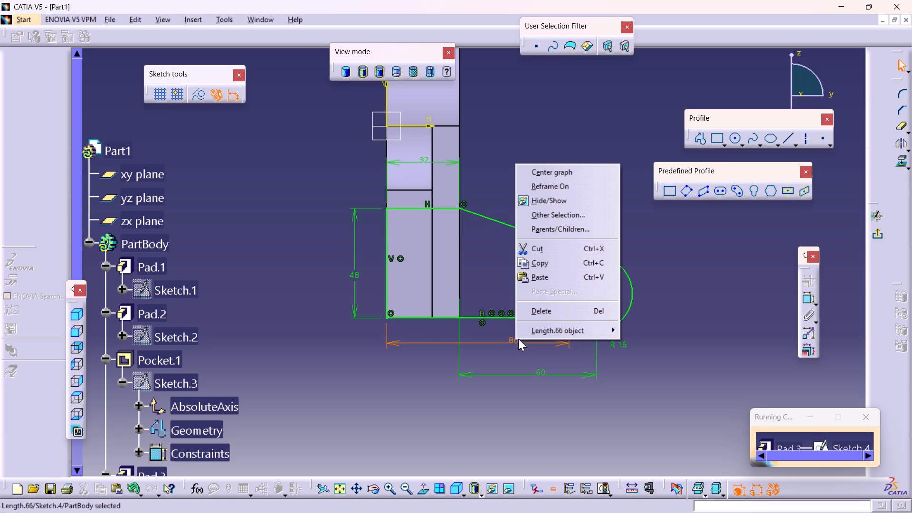
left_click(543, 313)
left_click(700, 310)
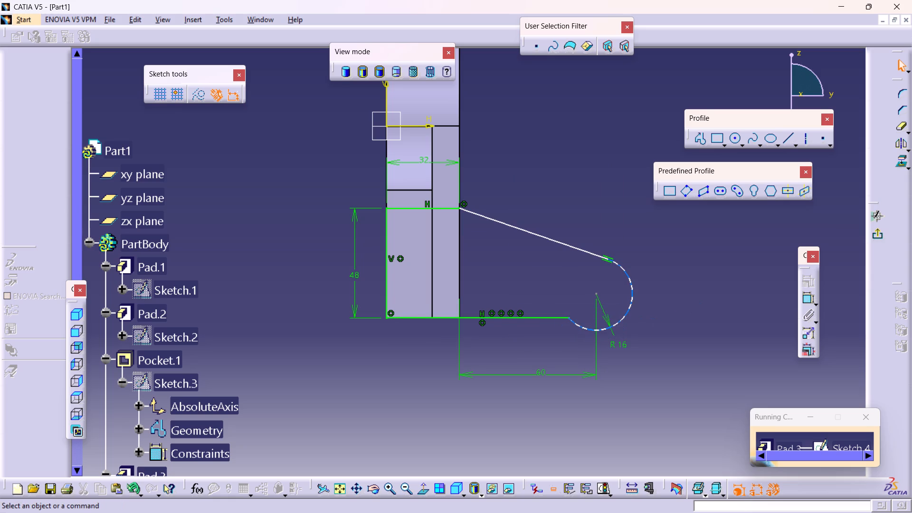
Move the R 16 end arc upward so its lowest point nearly meets the level of the bottom line.
left_click_drag(599, 294, 589, 261)
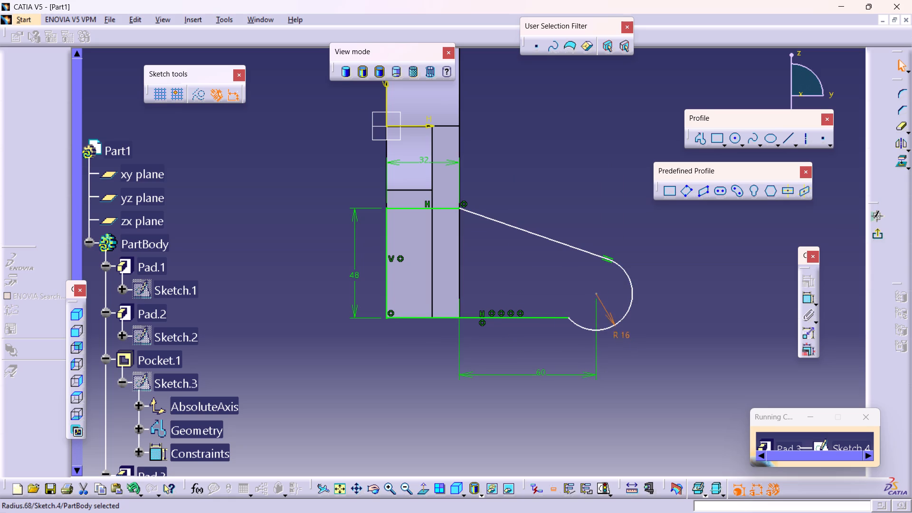
left_click_drag(589, 261, 588, 258)
left_click_drag(626, 314, 636, 271)
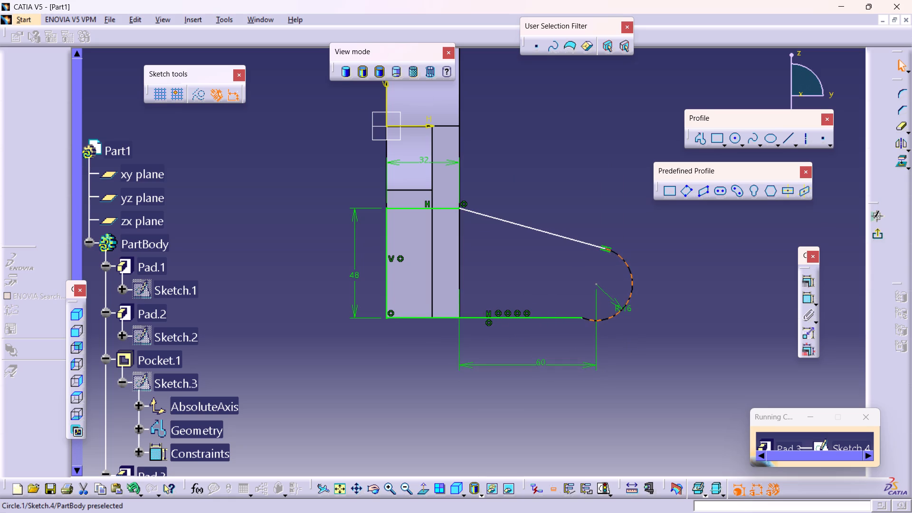
left_click_drag(636, 271, 636, 270)
left_click(691, 288)
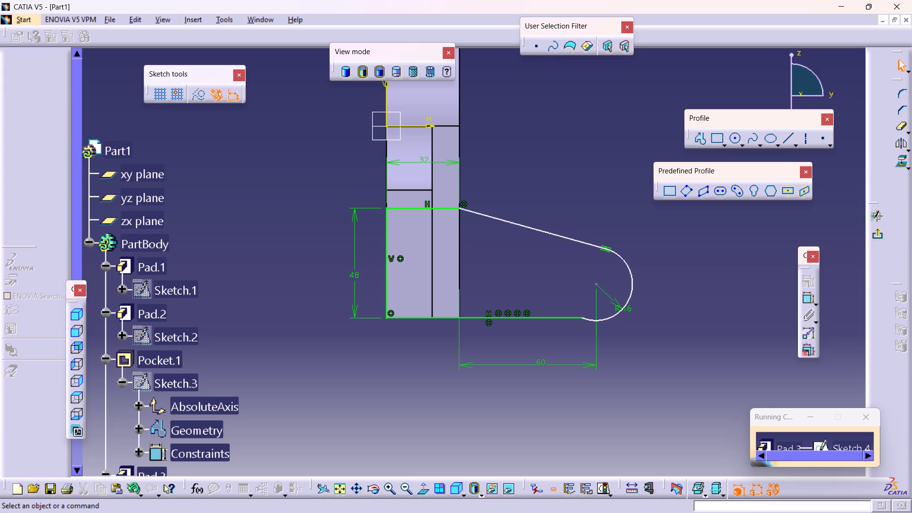
Add a tangency constraint between the R 16 end arc and the profile's bottom line.
left_click(603, 319, "ctrl")
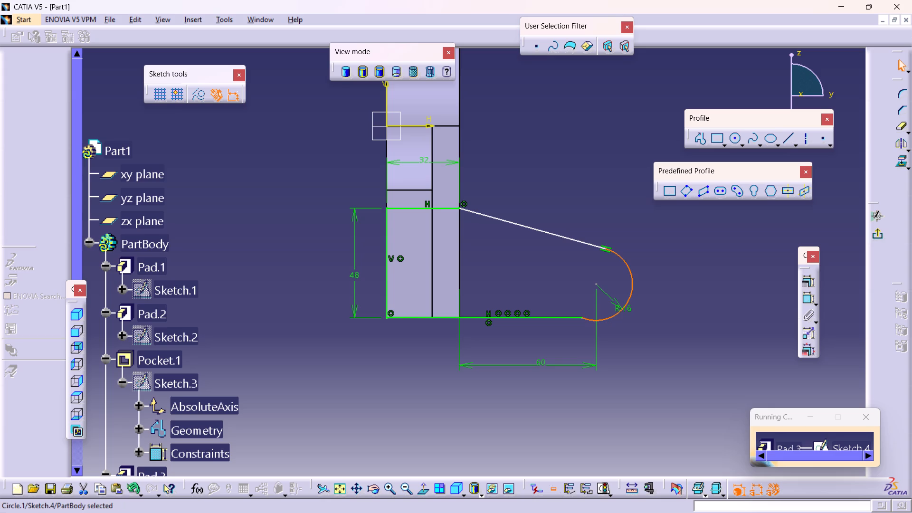
left_click(571, 317, "ctrl")
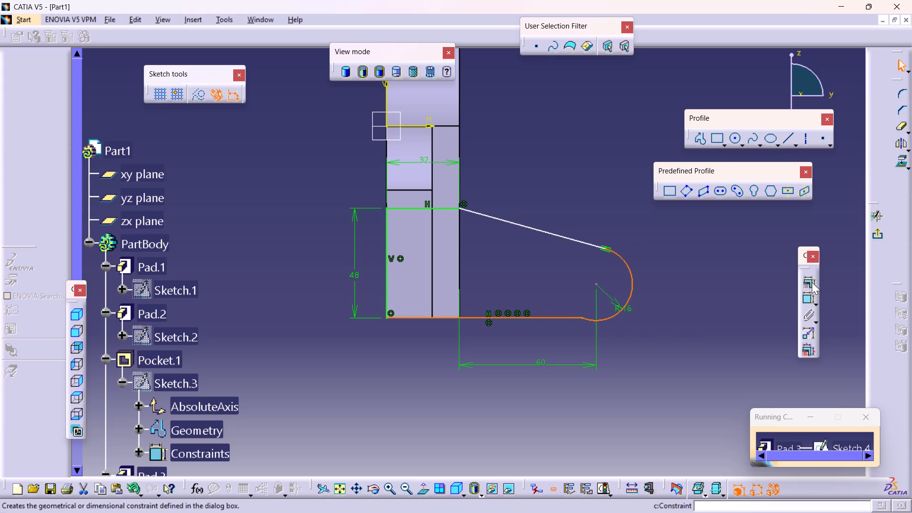
left_click(812, 282)
left_click(823, 371)
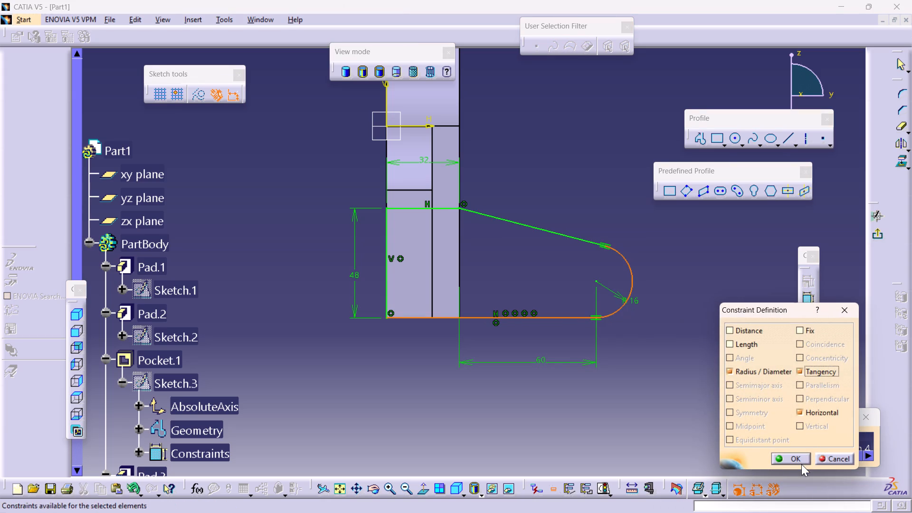
left_click(801, 464)
left_click(749, 320)
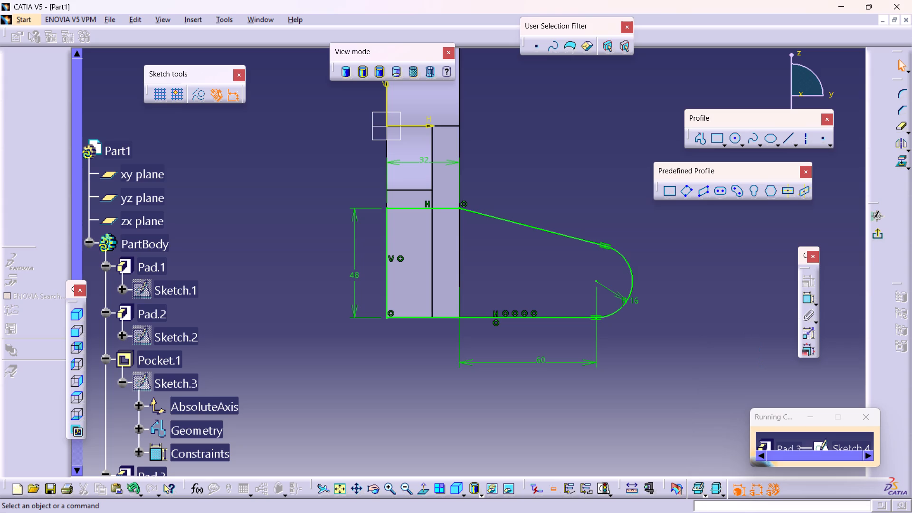
Exit the sketch and apply the edited Sketch.4 profile to the lug pad.
left_click(879, 235)
left_click(770, 460)
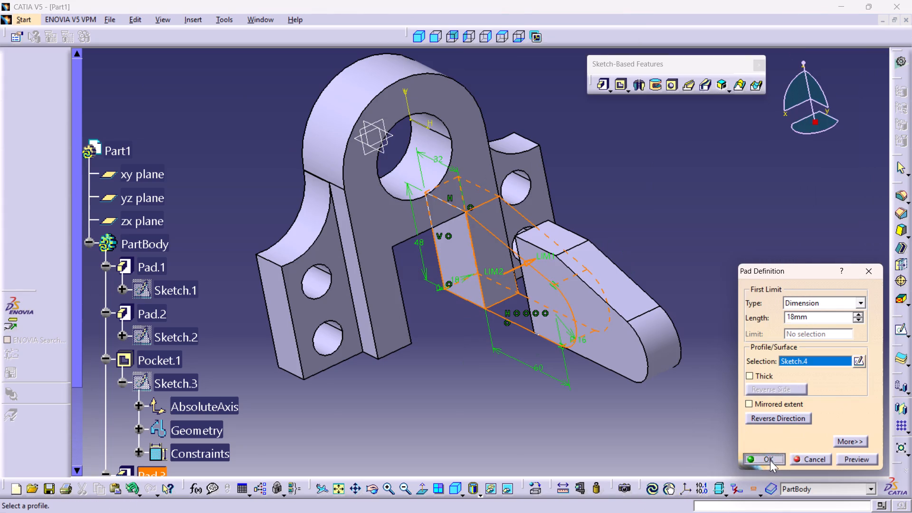
left_click(745, 294)
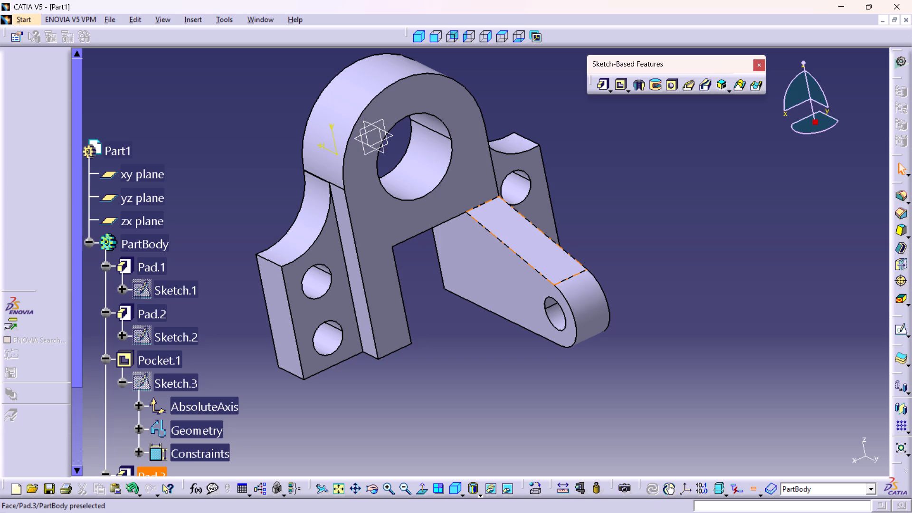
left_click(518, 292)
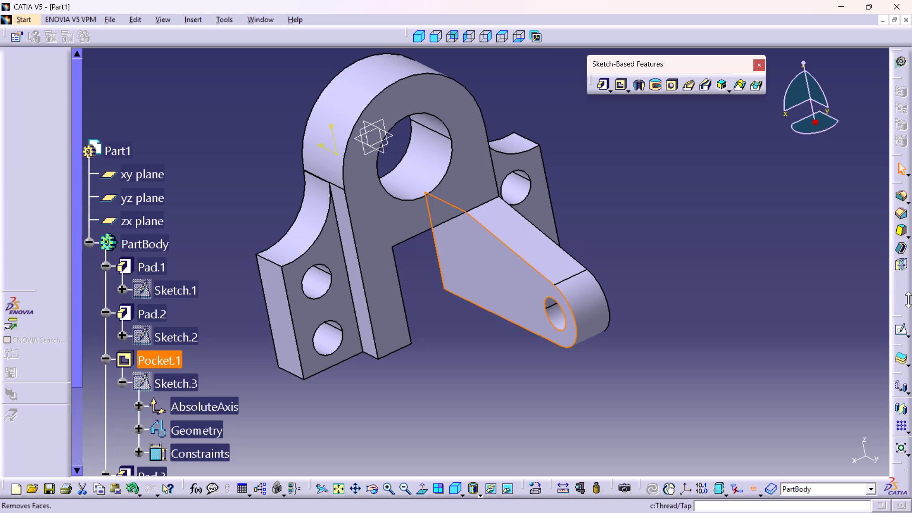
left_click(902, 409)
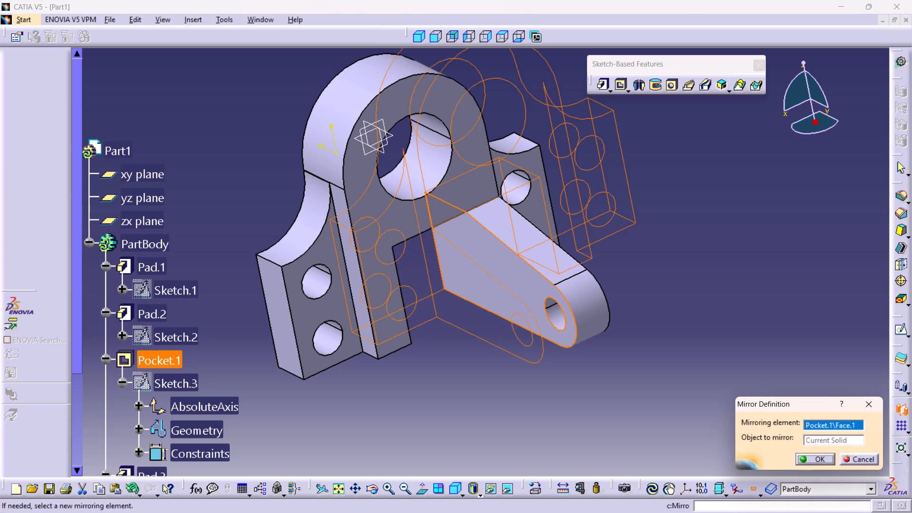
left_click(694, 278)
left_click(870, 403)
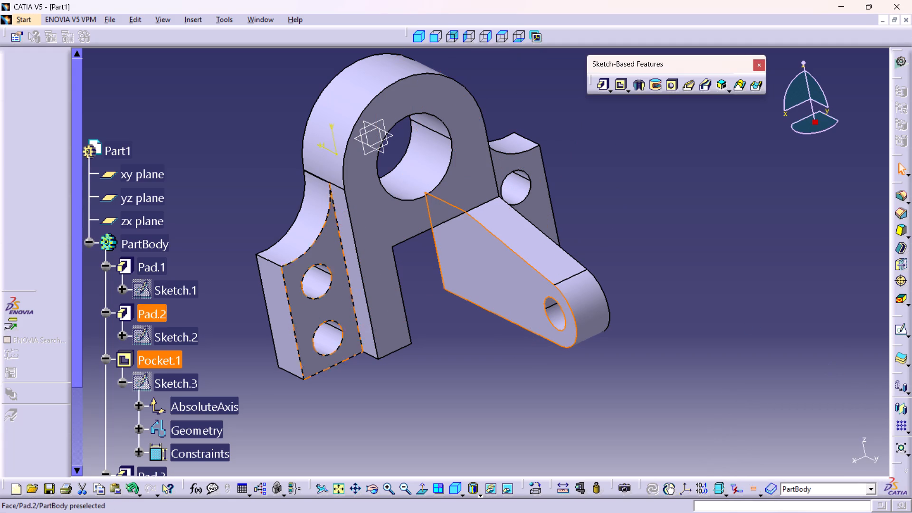
Open Sketch.3 of the slot pocket to inspect its rectangle and constraints, and exit the sketch without editing it.
middle_click_drag(279, 383, 281, 351)
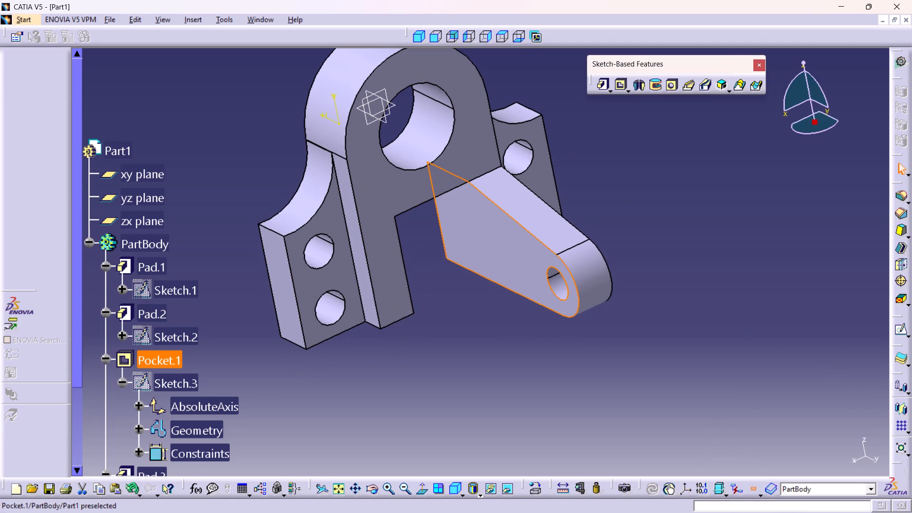
double_click(183, 384)
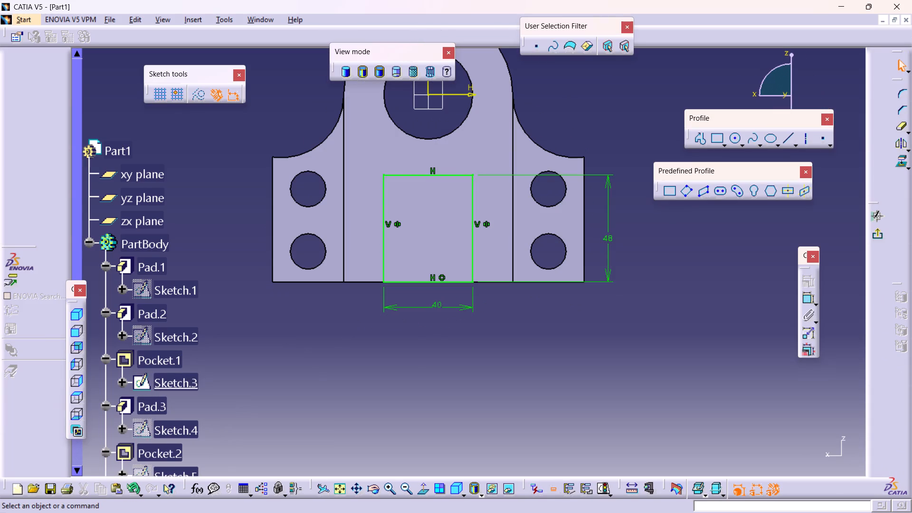
left_click(879, 239)
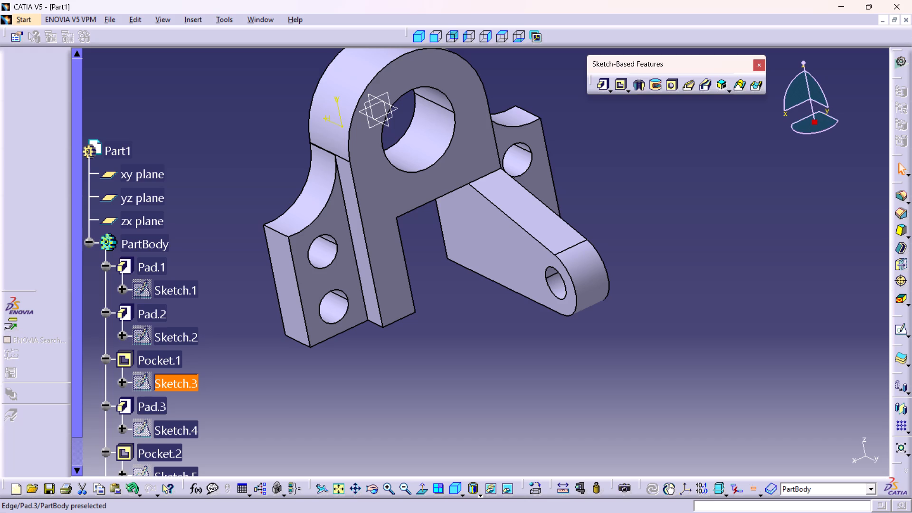
scroll(175, 401, "down", 1)
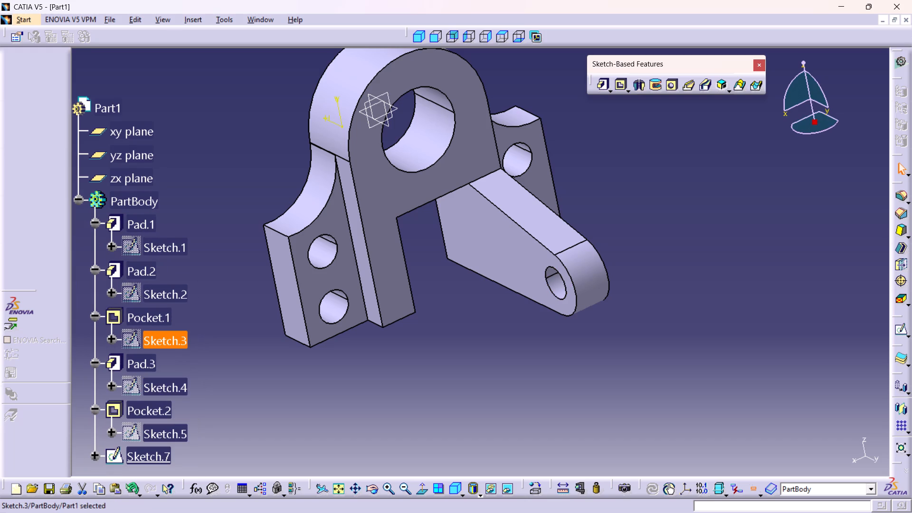
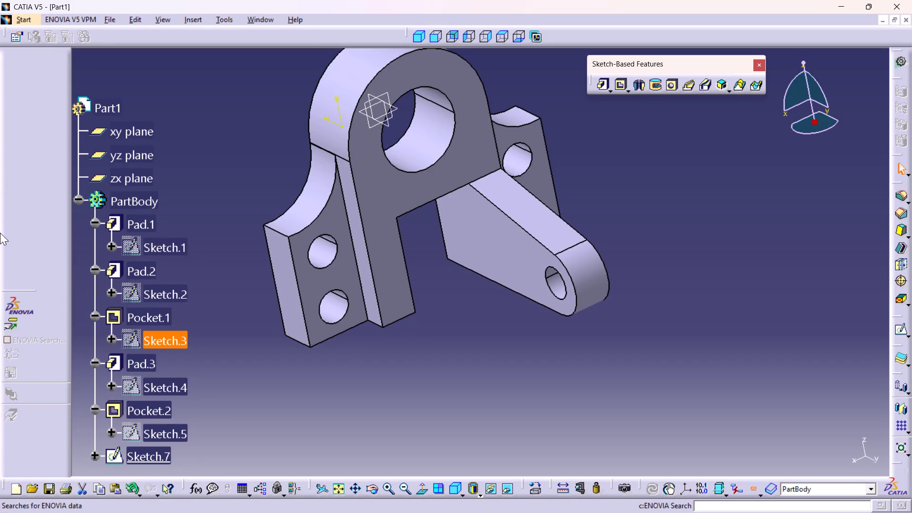
Reopen Sketch.3 of the slot pocket to check its rectangle and dimensions, and exit it without editing.
middle_click_drag(585, 218, 563, 247)
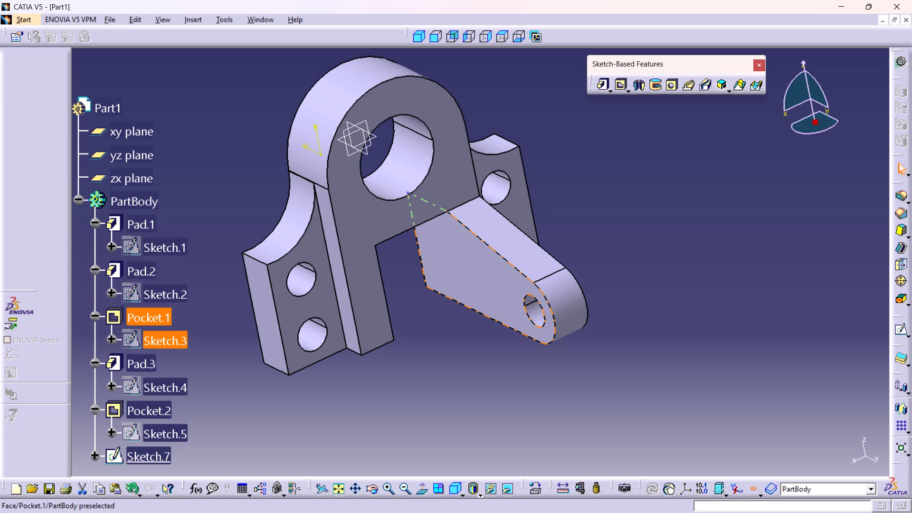
middle_click_drag(581, 223, 572, 240)
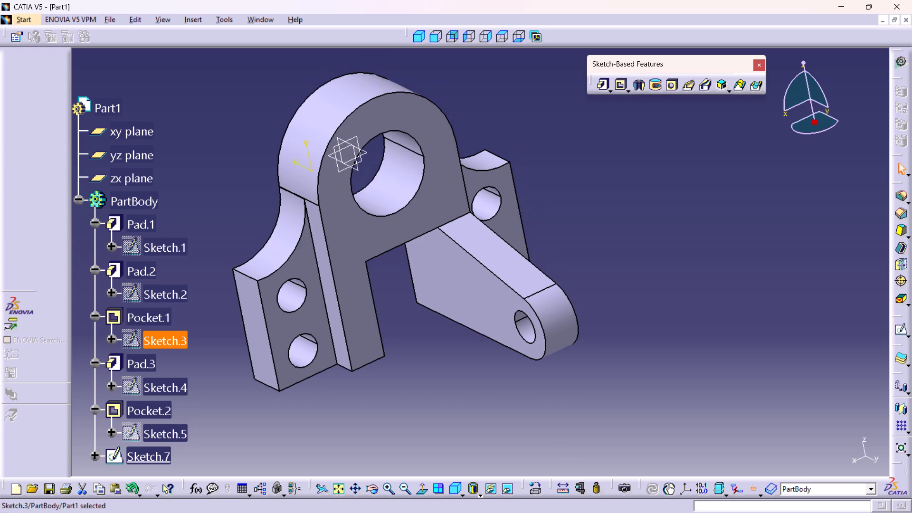
middle_click_drag(575, 239, 563, 214)
middle_click_drag(577, 221, 570, 237)
middle_click_drag(557, 269, 546, 237)
middle_click_drag(551, 210, 553, 229)
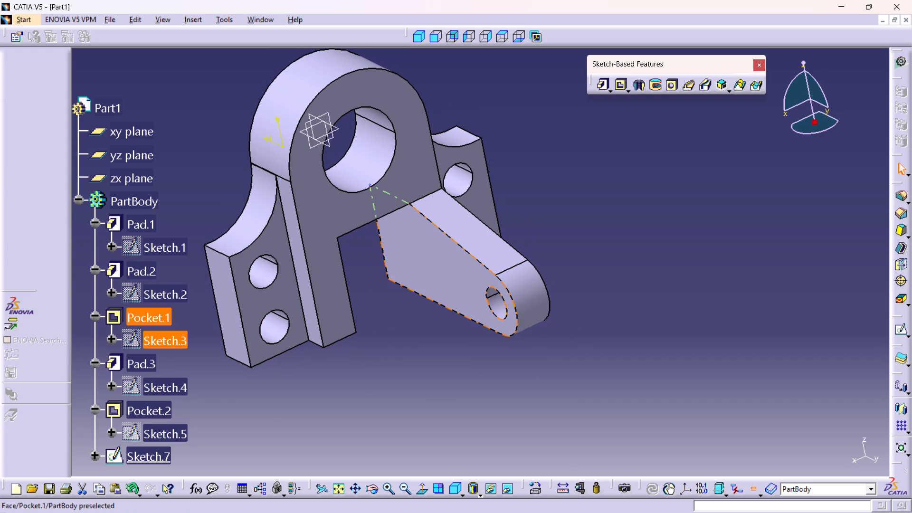
double_click(171, 342)
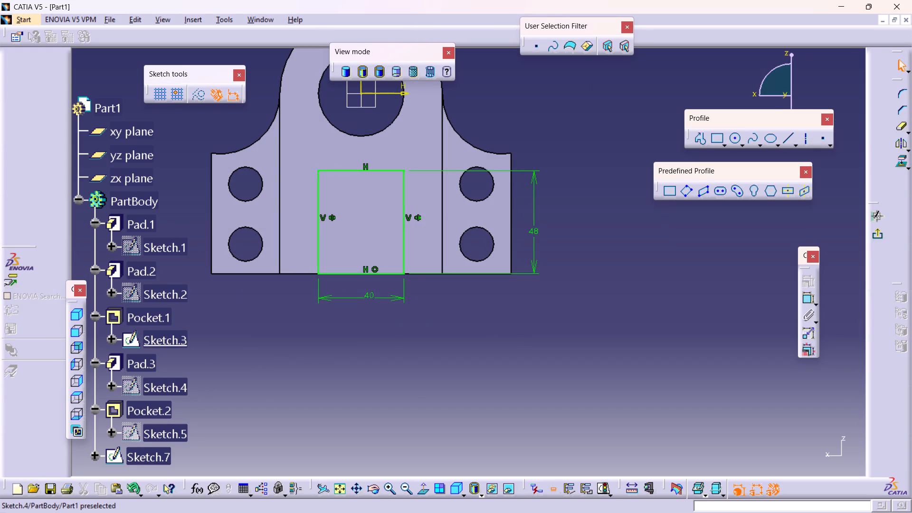
left_click(879, 233)
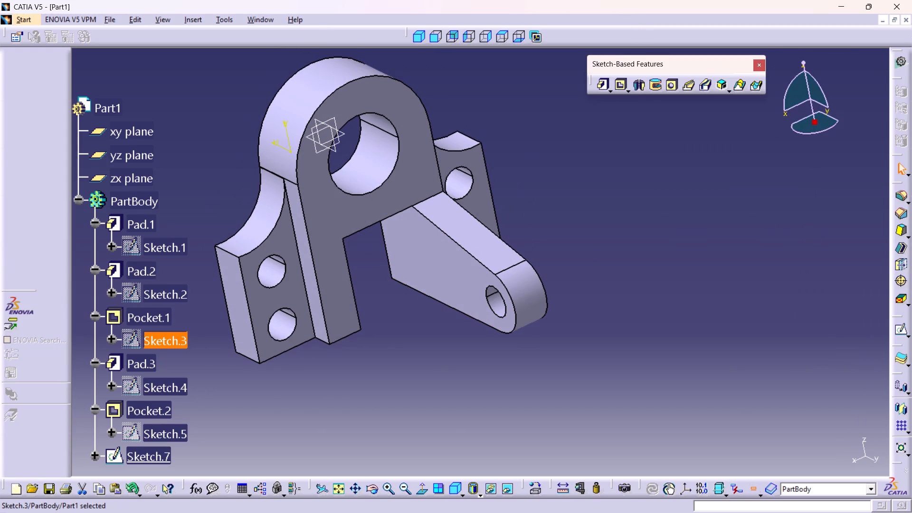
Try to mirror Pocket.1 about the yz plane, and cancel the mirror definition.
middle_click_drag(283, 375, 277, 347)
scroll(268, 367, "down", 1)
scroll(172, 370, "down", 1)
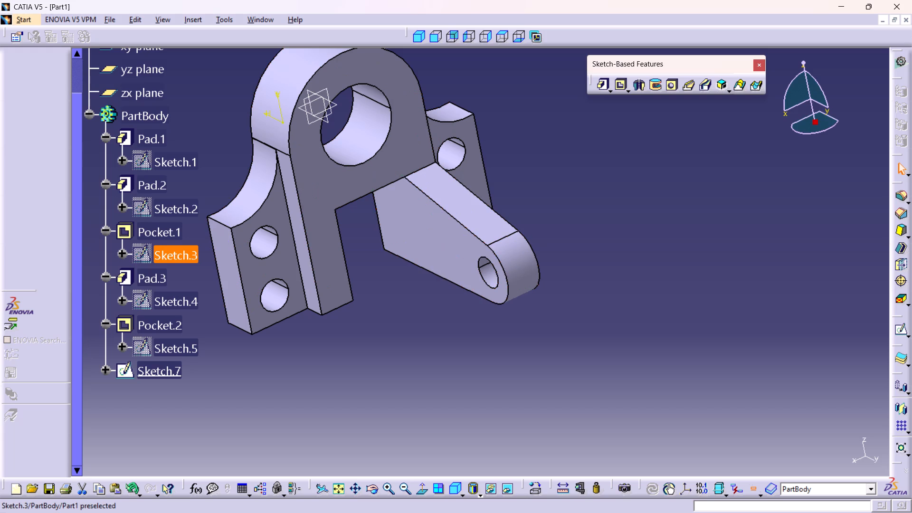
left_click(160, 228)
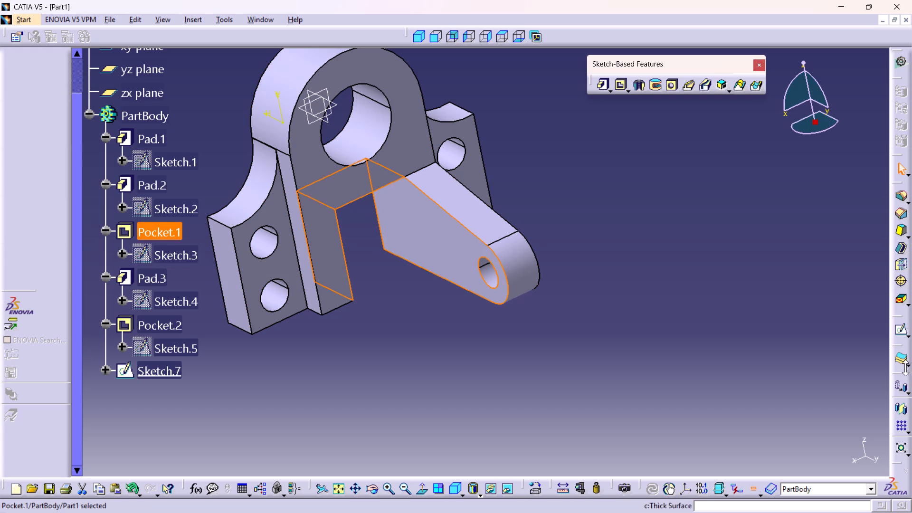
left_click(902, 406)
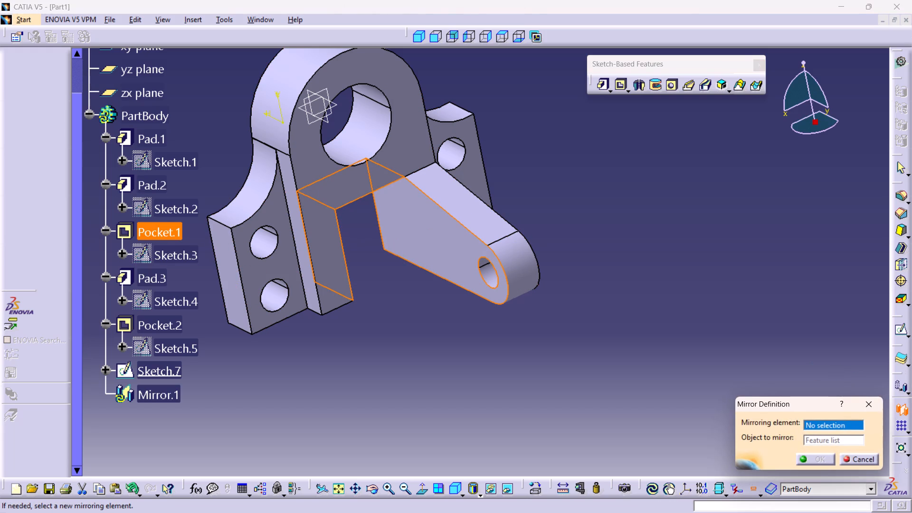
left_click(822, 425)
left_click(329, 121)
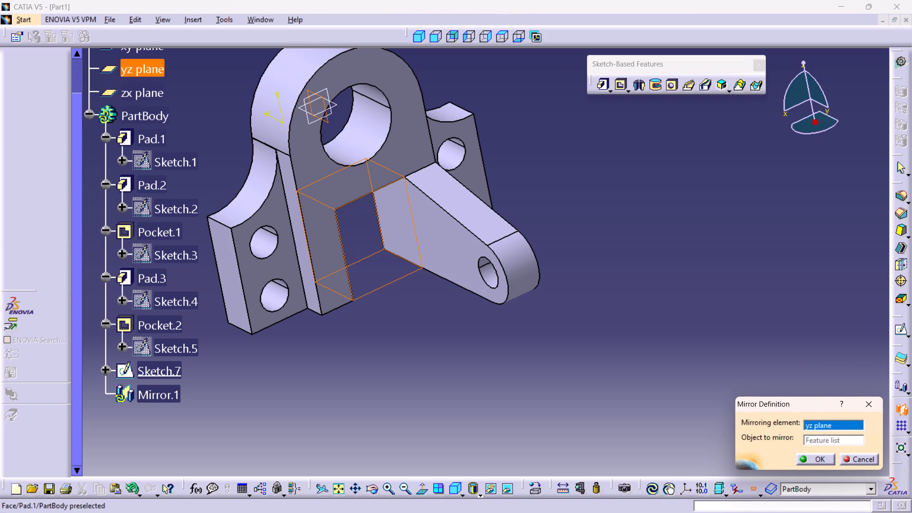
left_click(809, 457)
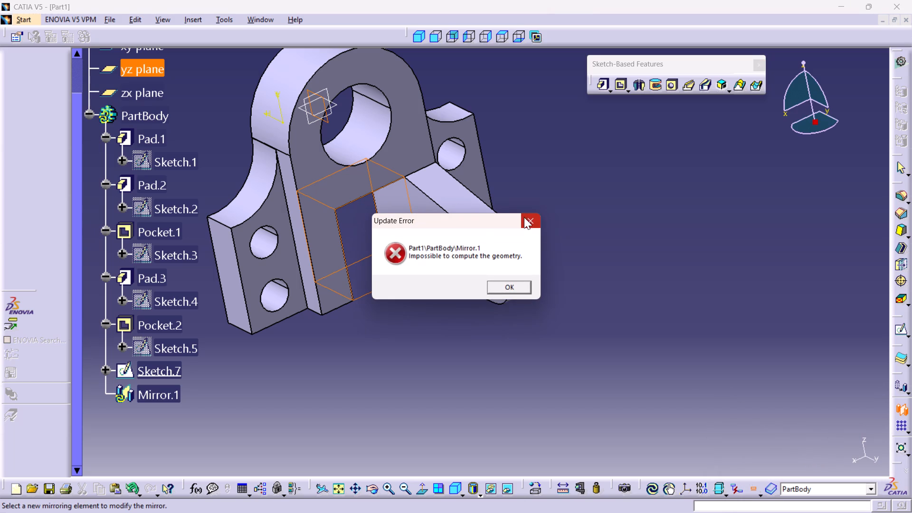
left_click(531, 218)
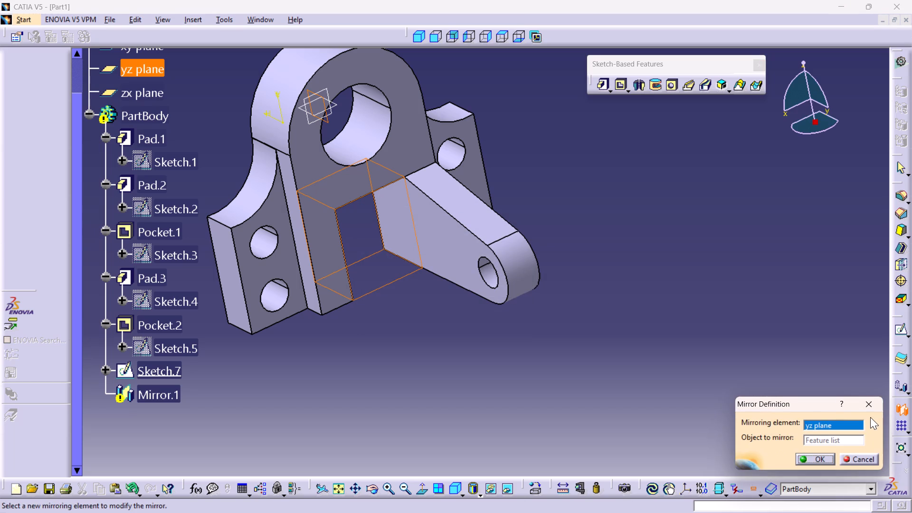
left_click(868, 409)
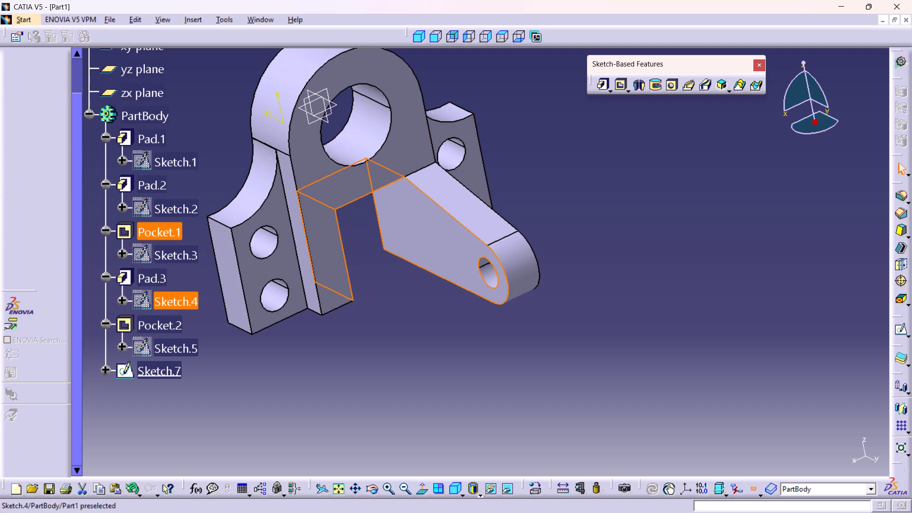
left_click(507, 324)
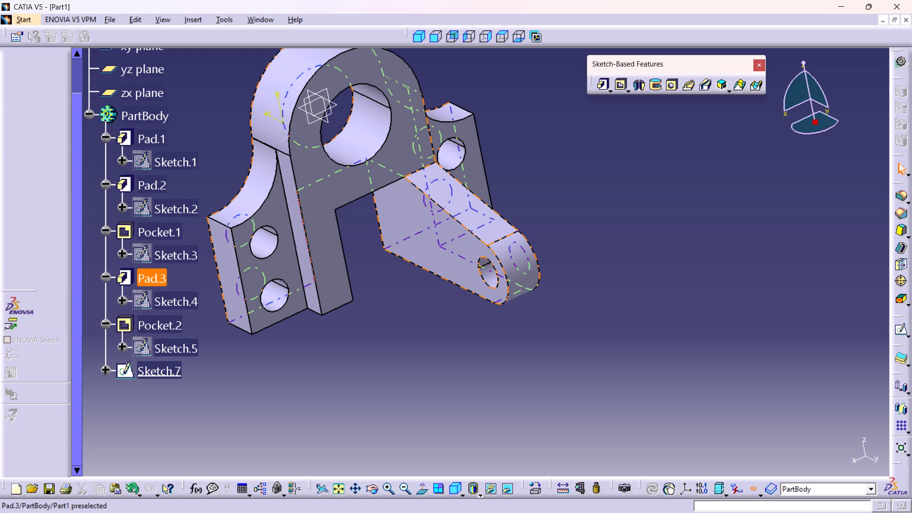
Open Sketch.4 of the lug pad and examine its profile against the slot from an oblique angle below.
double_click(178, 258)
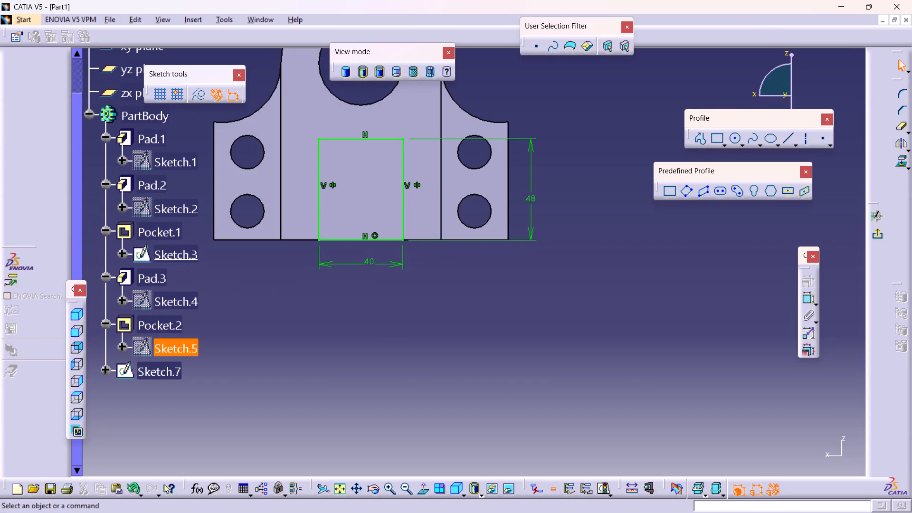
double_click(175, 305)
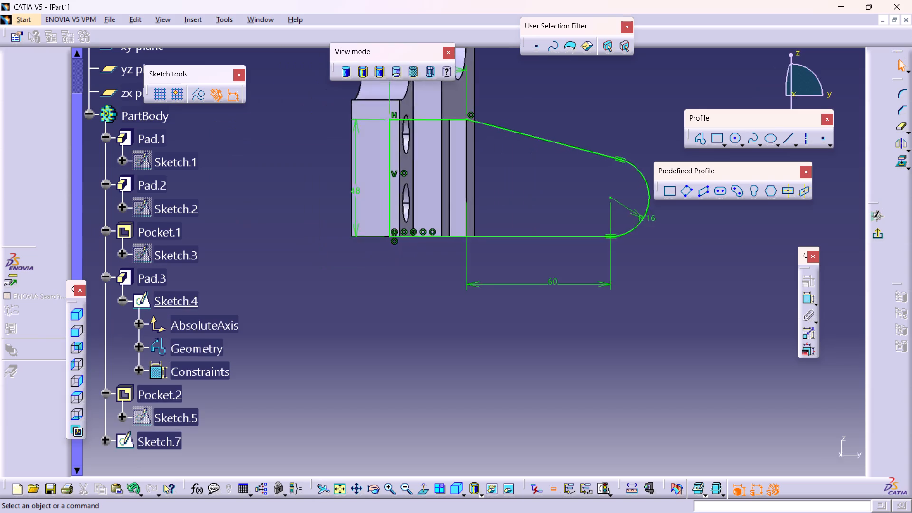
middle_click_drag(436, 306, 338, 343)
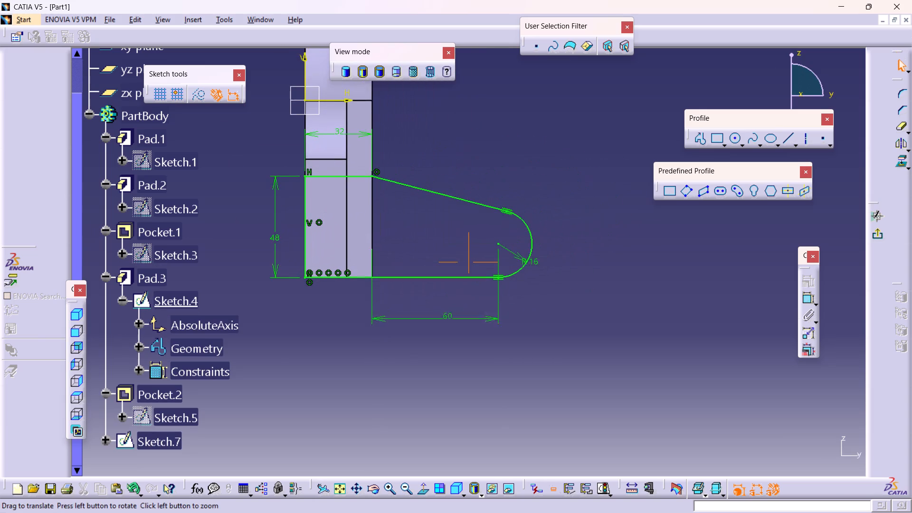
middle_click_drag(338, 343, 333, 346)
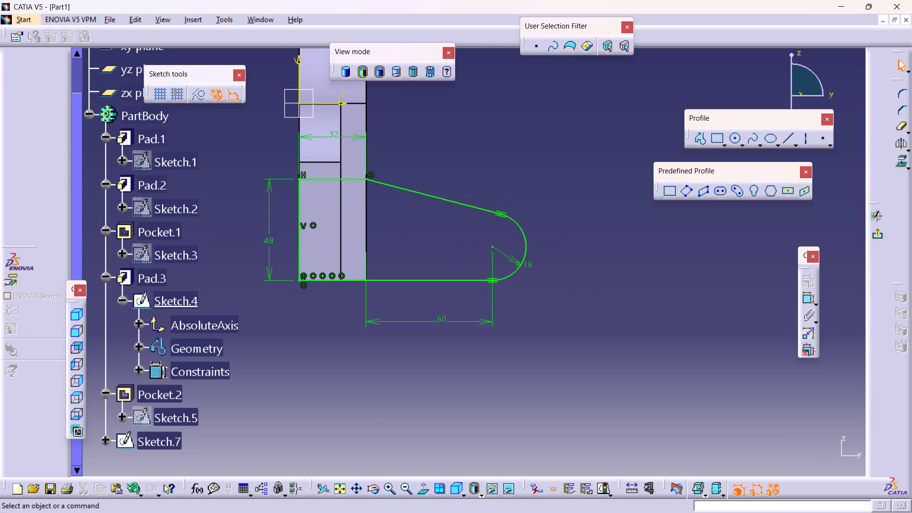
middle_click_drag(602, 306, 411, 344, "ctrl")
right_click_drag(602, 306, 411, 344, "ctrl")
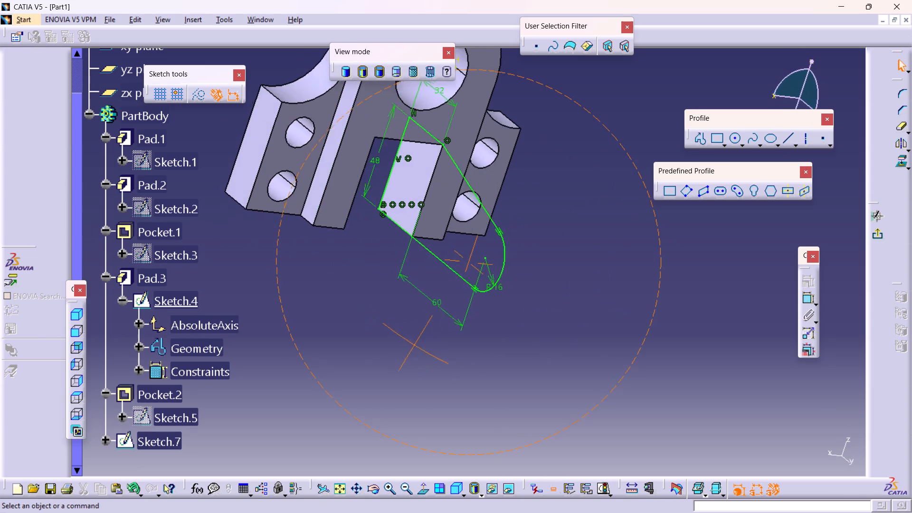
right_click_drag(411, 344, 383, 336, "ctrl")
middle_click_drag(411, 344, 383, 336, "ctrl")
middle_click_drag(390, 288, 385, 292, "ctrl")
right_click_drag(390, 288, 386, 323, "ctrl")
middle_click_drag(389, 265, 514, 399)
middle_click_drag(471, 369, 411, 311)
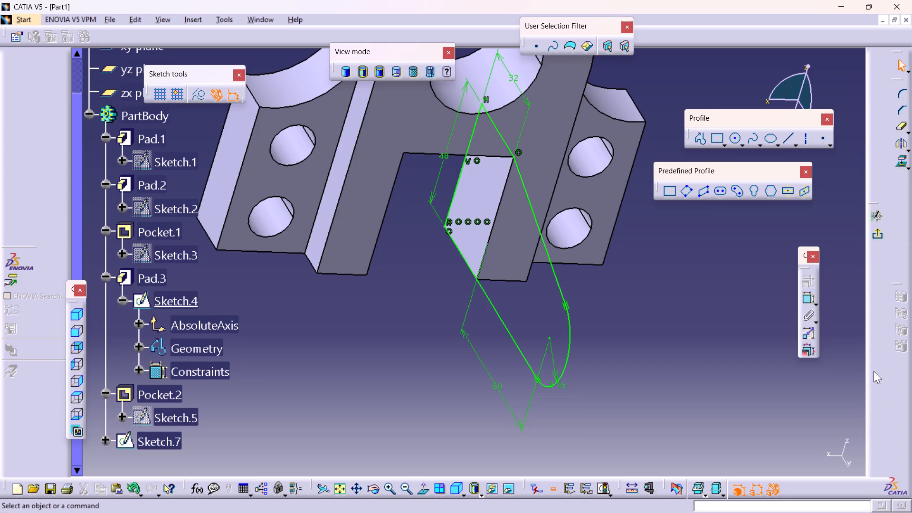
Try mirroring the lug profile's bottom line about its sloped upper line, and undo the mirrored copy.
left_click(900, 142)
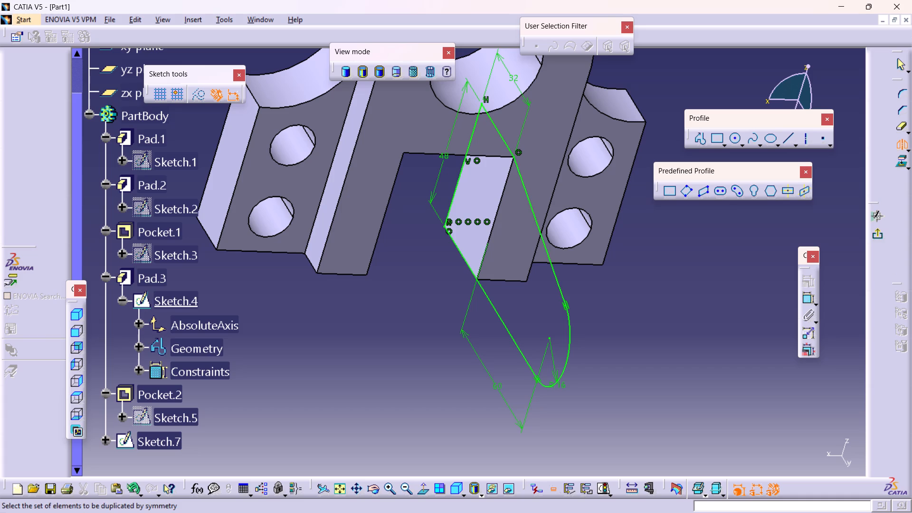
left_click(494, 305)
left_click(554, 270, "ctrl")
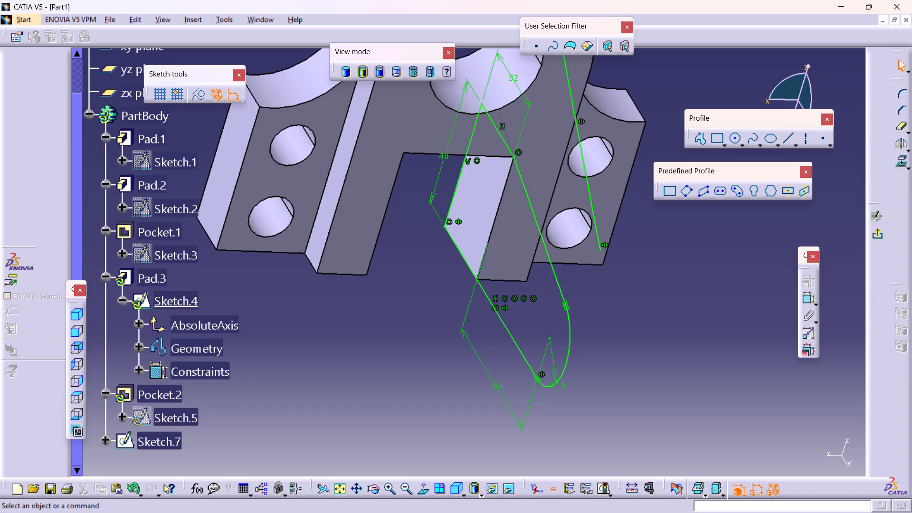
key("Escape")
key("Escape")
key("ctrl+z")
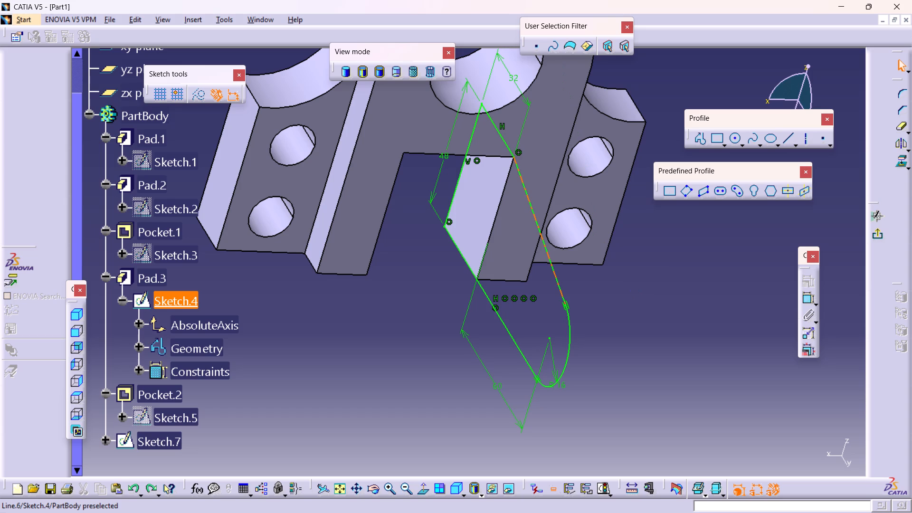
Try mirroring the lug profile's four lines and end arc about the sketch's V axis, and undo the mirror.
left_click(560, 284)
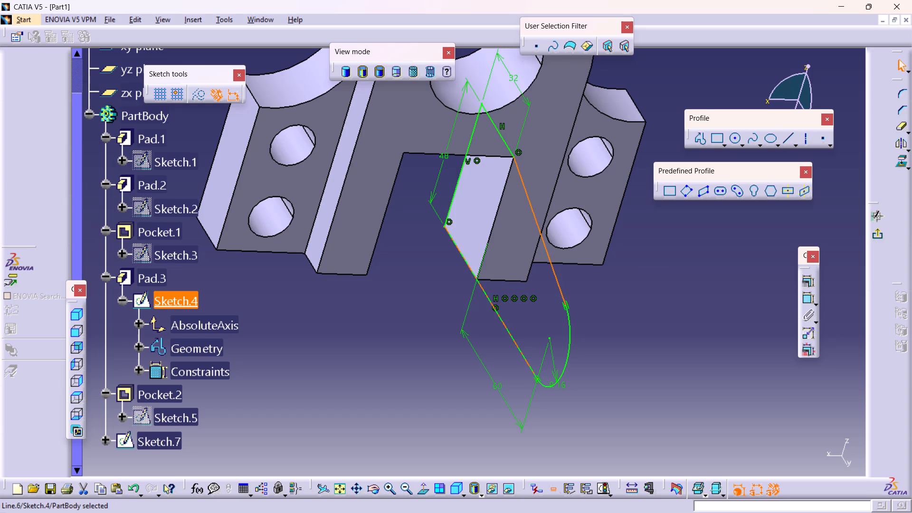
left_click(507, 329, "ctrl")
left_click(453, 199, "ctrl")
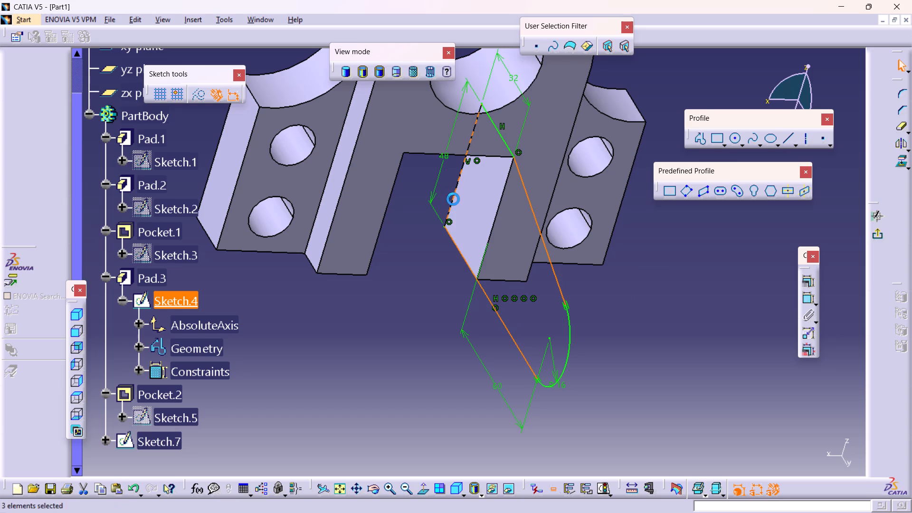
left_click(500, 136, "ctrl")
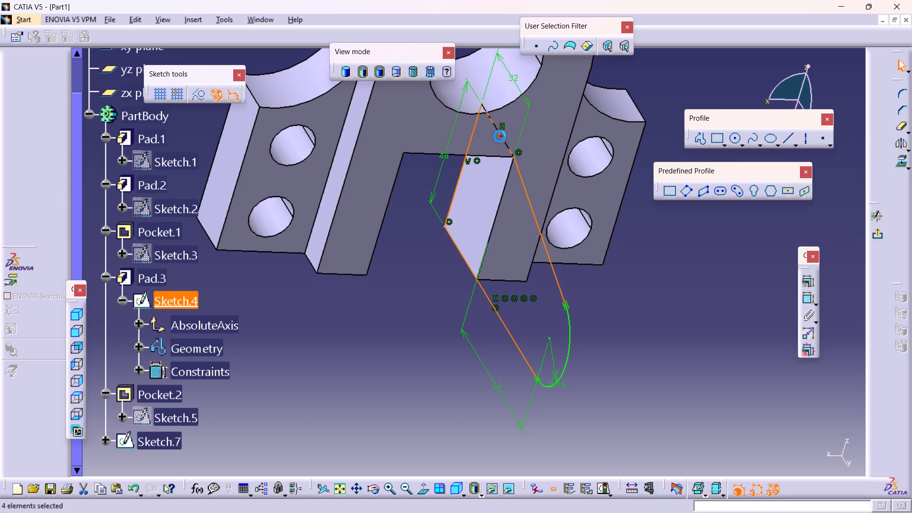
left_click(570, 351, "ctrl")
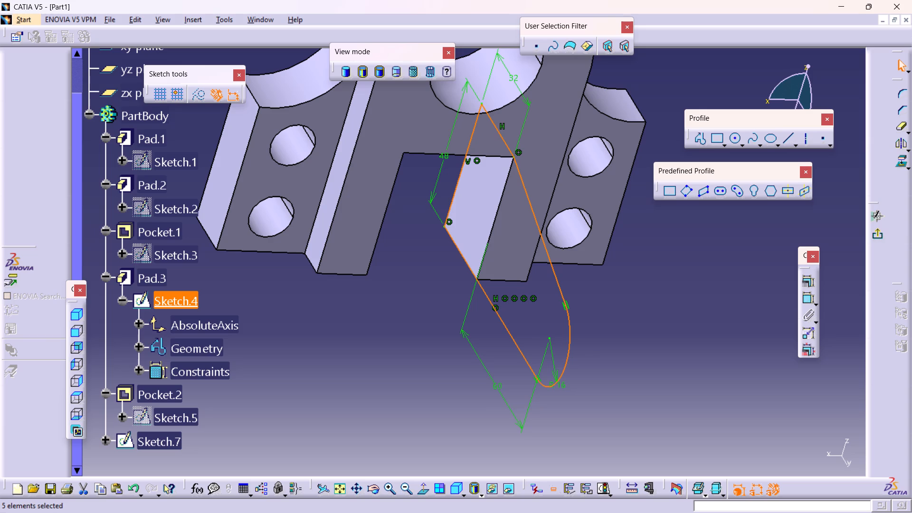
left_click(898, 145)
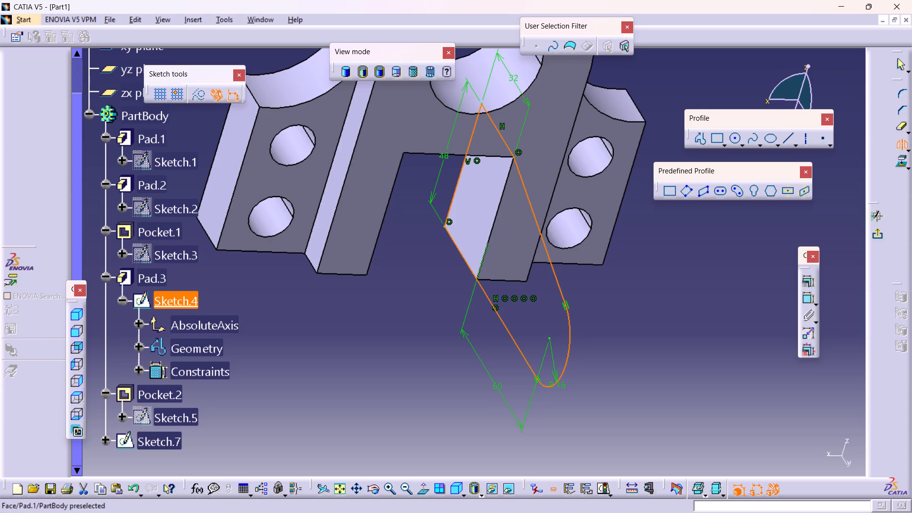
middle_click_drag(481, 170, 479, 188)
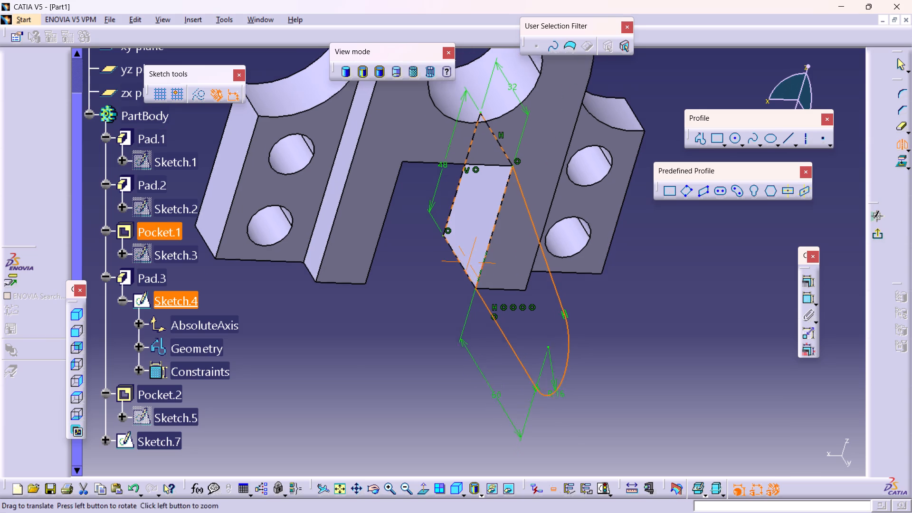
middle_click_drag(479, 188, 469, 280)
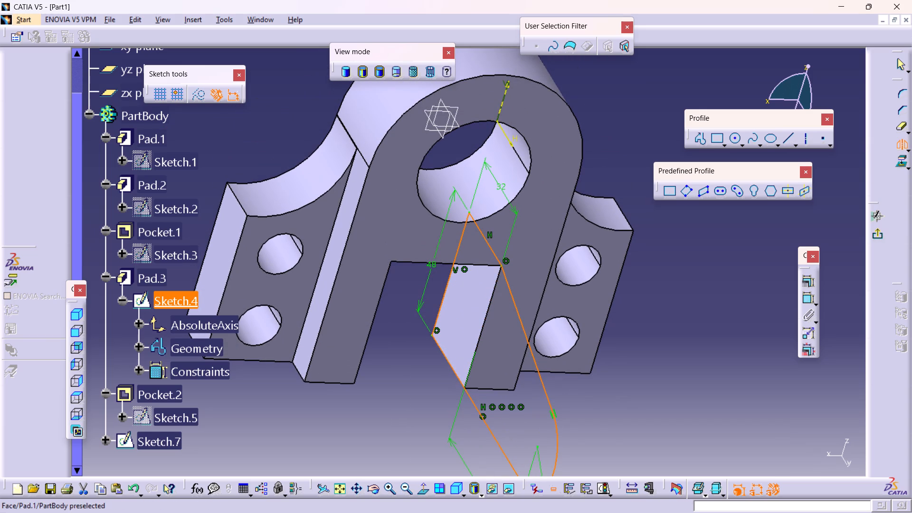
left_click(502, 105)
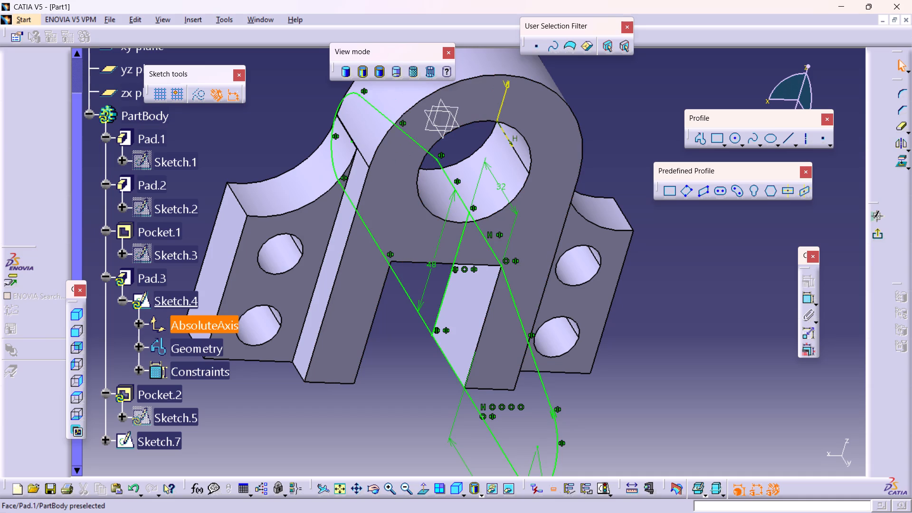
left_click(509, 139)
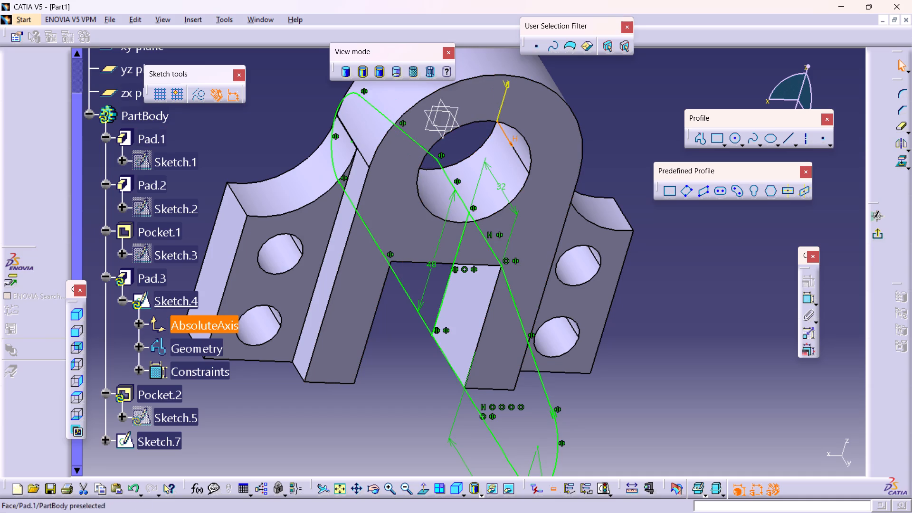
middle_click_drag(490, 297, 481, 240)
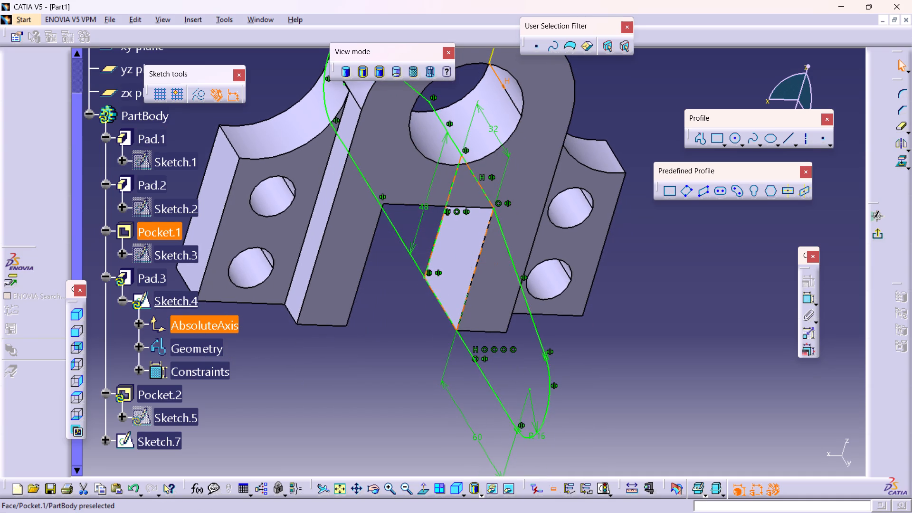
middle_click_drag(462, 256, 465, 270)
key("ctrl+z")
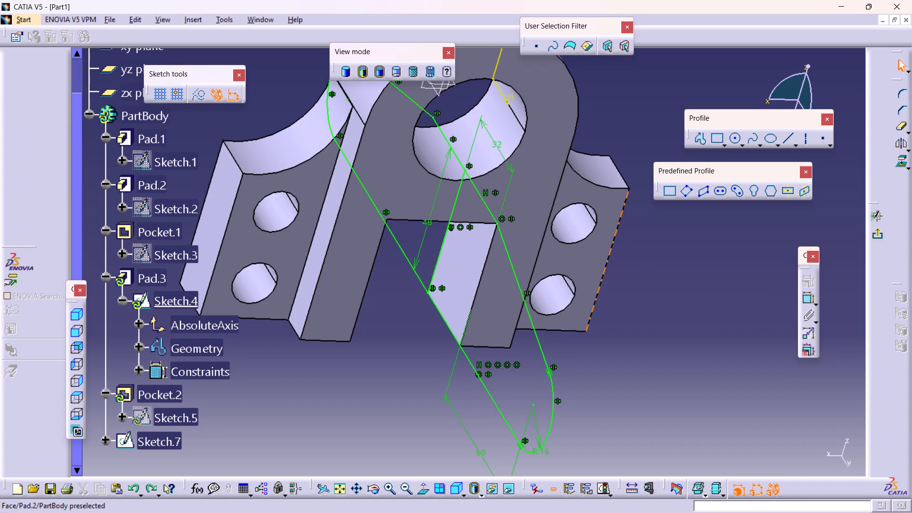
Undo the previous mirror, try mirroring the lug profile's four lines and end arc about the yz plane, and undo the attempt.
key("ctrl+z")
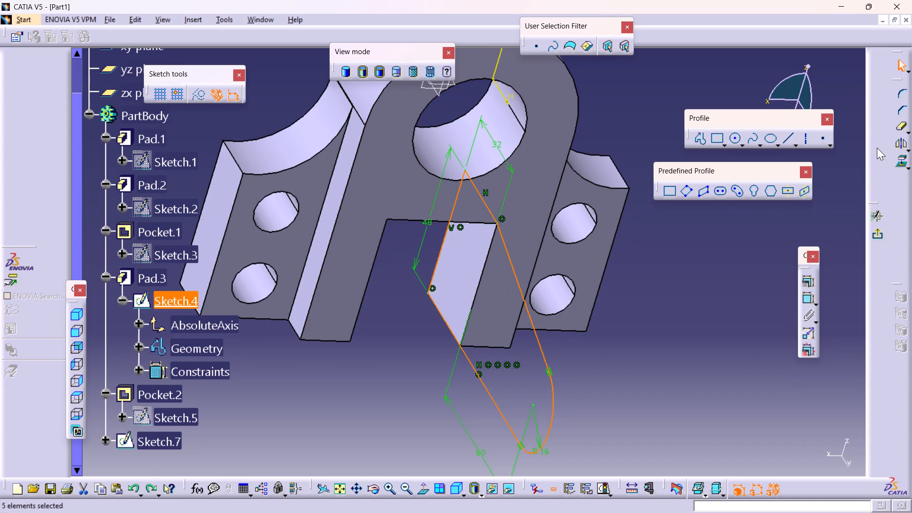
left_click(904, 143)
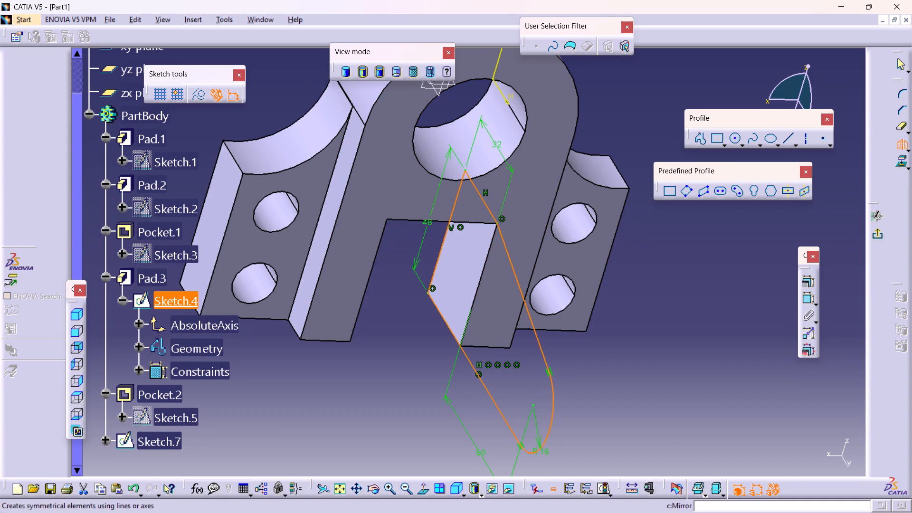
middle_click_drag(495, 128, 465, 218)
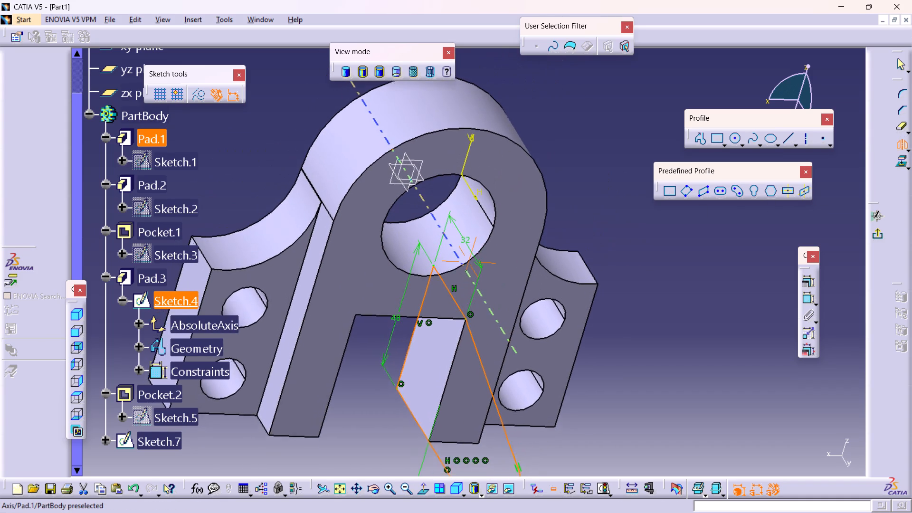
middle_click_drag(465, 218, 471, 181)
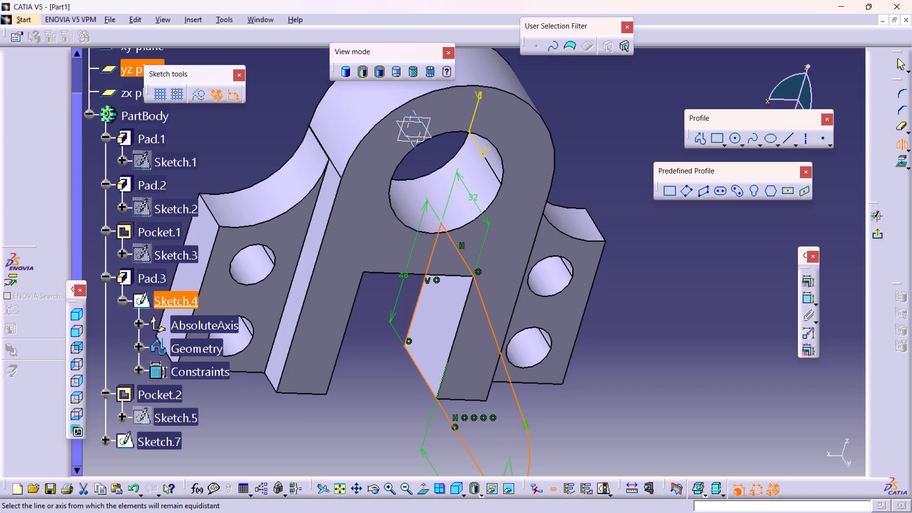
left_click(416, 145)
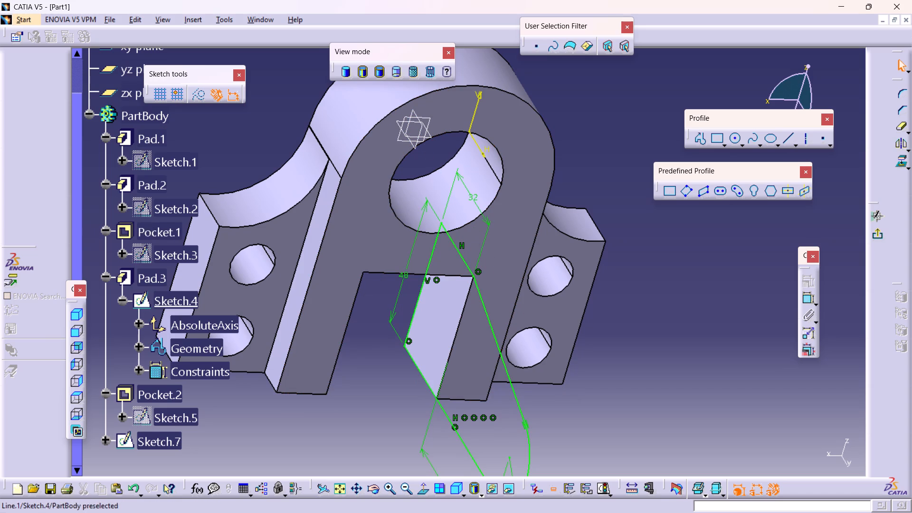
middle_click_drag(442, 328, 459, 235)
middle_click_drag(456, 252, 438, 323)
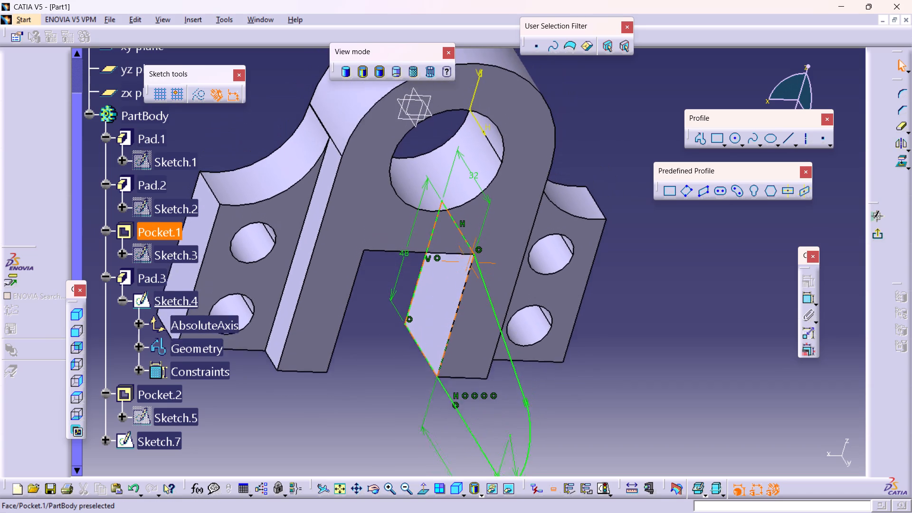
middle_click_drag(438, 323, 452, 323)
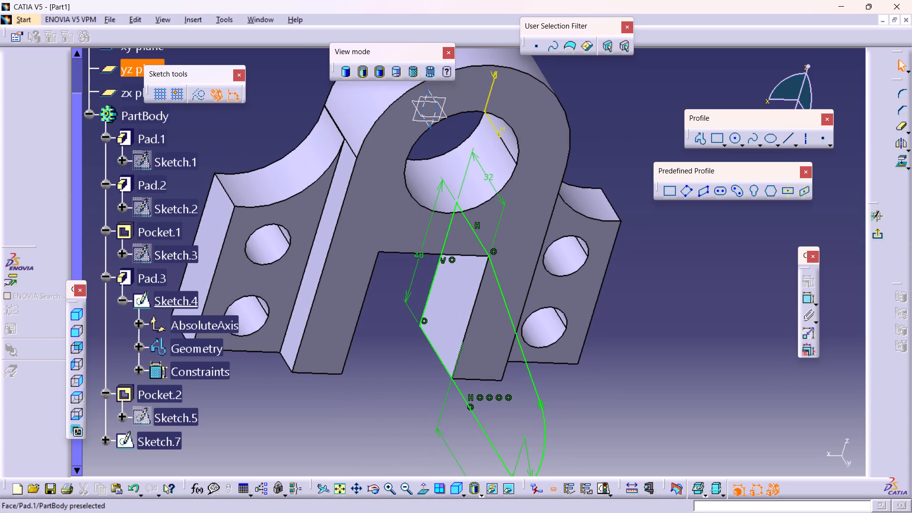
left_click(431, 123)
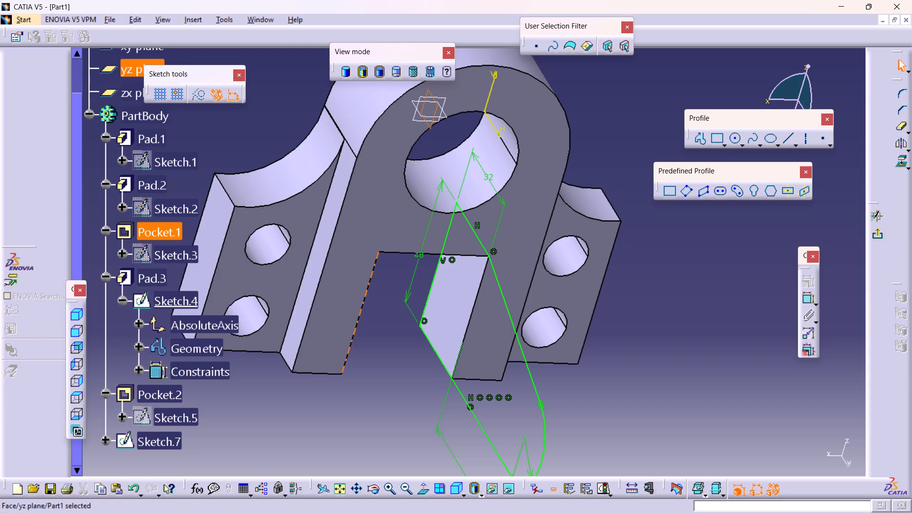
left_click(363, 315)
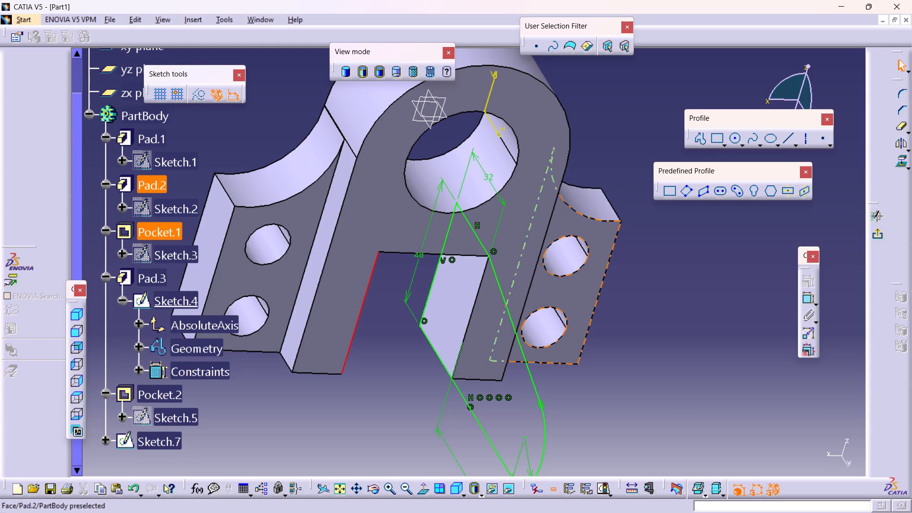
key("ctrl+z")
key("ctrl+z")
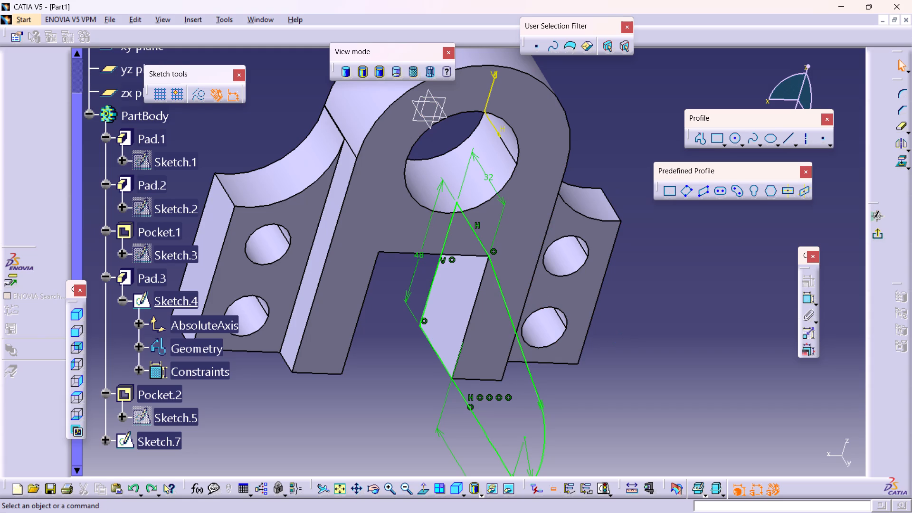
Exit Sketch.4 and examine the lug and the slot's opposite wall from an oblique angle.
middle_click_drag(669, 325, 655, 301)
scroll(655, 301, "down", 1)
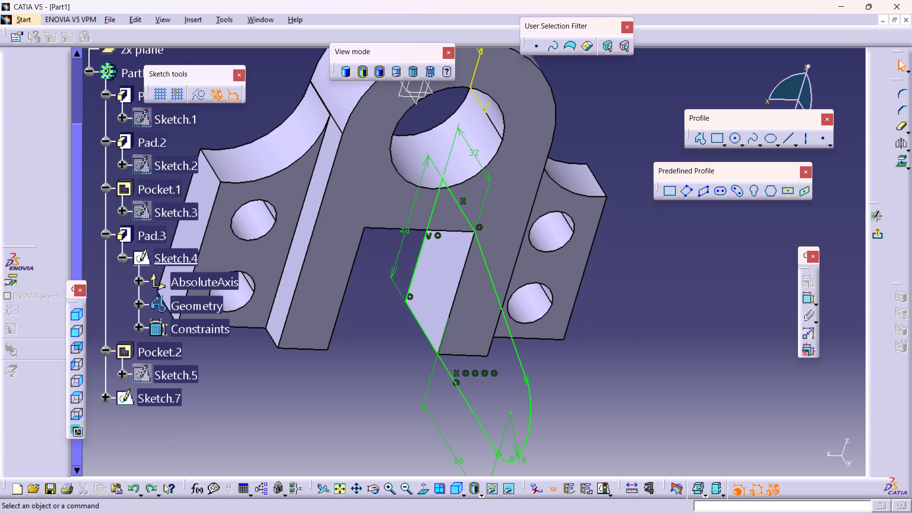
left_click(872, 231)
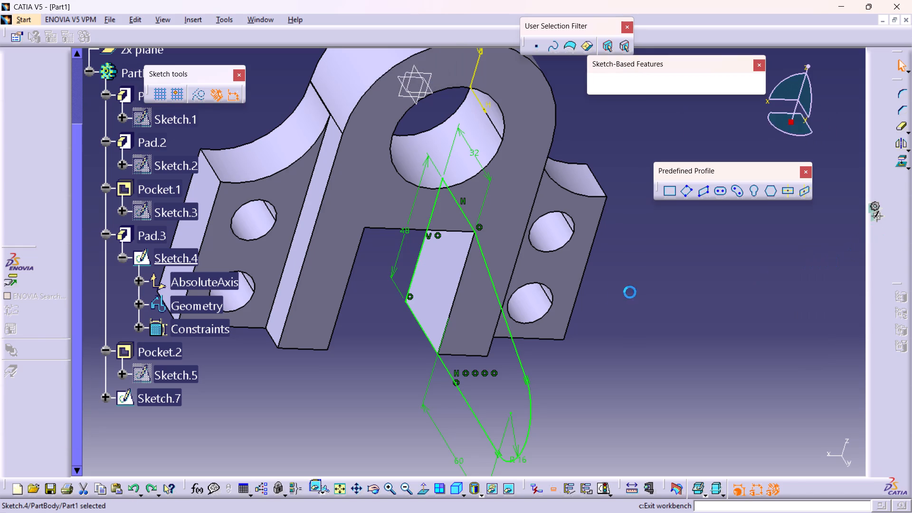
middle_click_drag(454, 356, 454, 356, "shift")
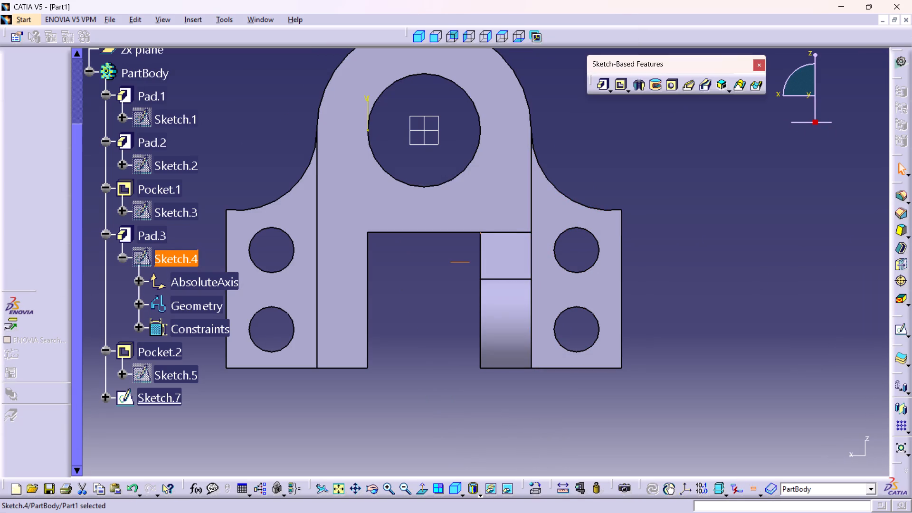
middle_click_drag(454, 356, 516, 352, "shift")
middle_click_drag(448, 350, 538, 339, "shift")
right_click_drag(443, 351, 538, 339, "shift")
middle_click_drag(437, 345, 467, 335, "shift")
right_click_drag(437, 345, 467, 335, "shift")
middle_click_drag(411, 320, 465, 312, "shift")
right_click_drag(411, 320, 465, 312, "shift")
middle_click_drag(437, 332, 504, 420, "ctrl")
right_click_drag(437, 332, 504, 420, "ctrl")
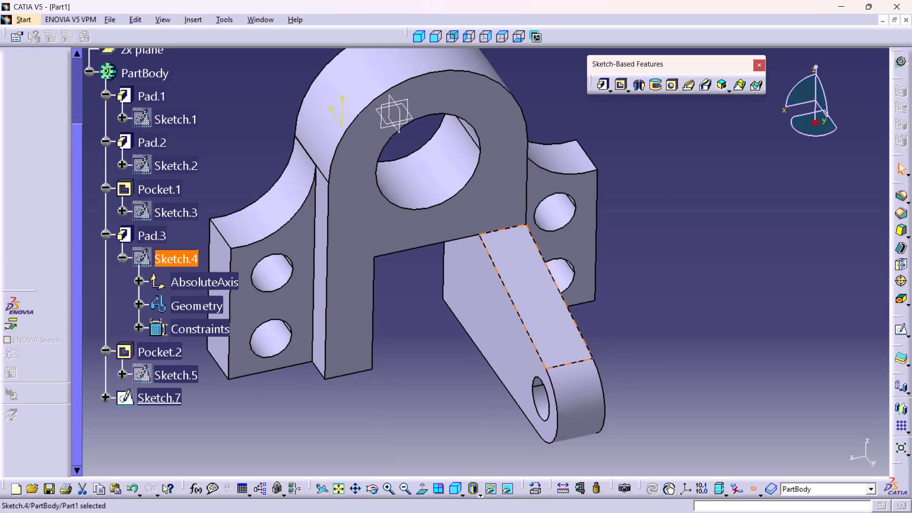
scroll(563, 361, "down", 1)
scroll(279, 292, "up", 1)
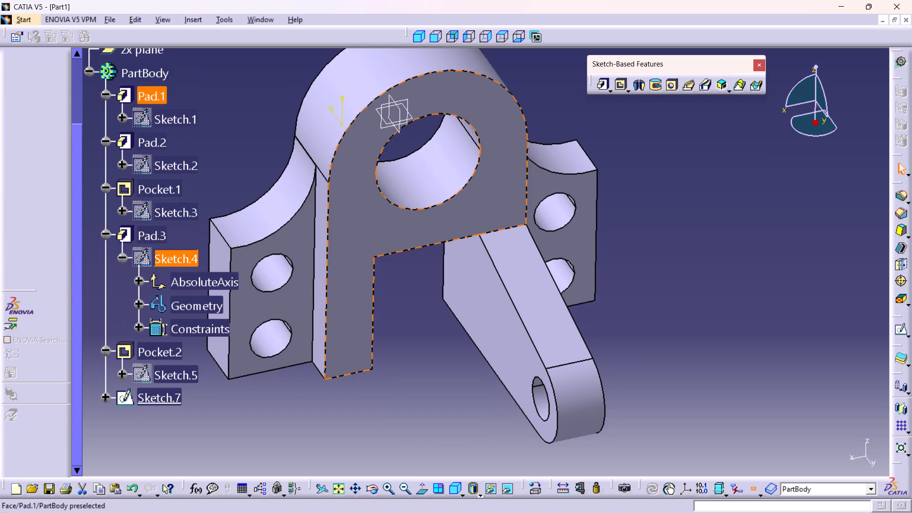
middle_click(428, 235)
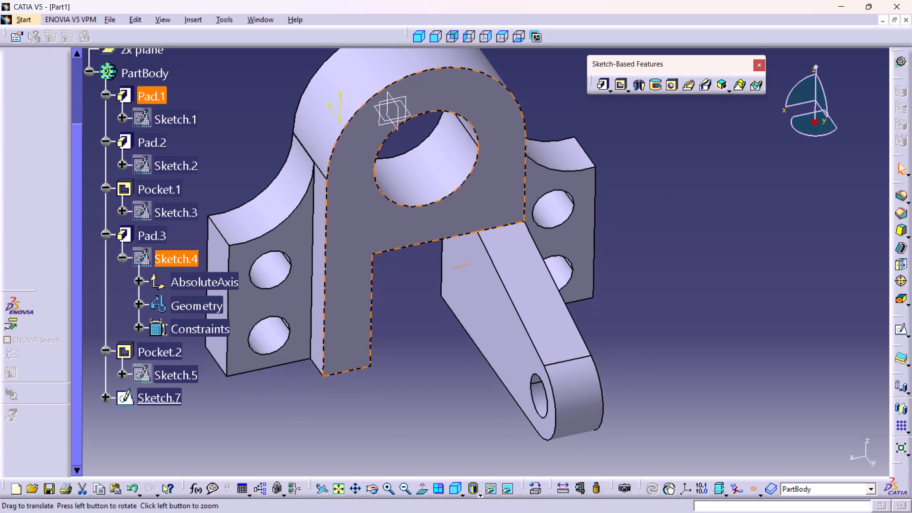
middle_click_drag(431, 246, 427, 248)
middle_click_drag(449, 322, 439, 291)
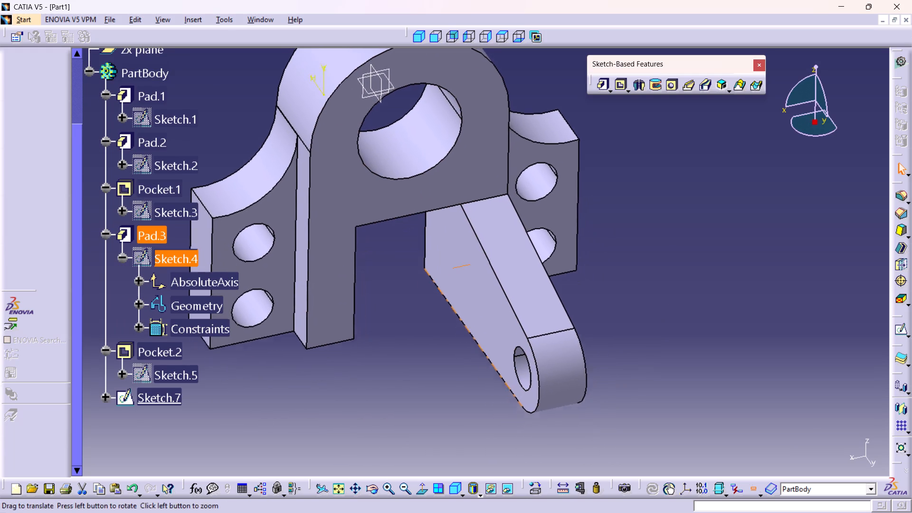
middle_click_drag(439, 291, 436, 284)
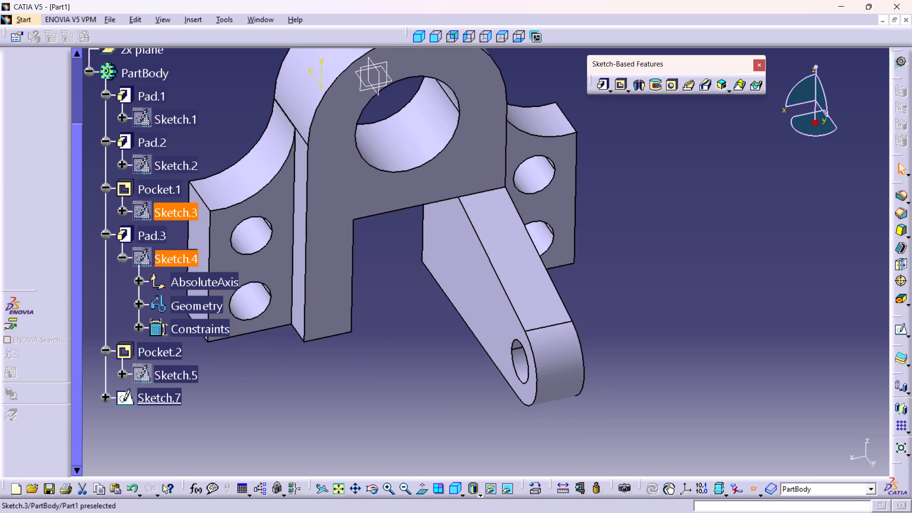
Mirror the lug pad, Pad.3, about the yz plane onto the slot's opposite wall.
left_click(901, 410)
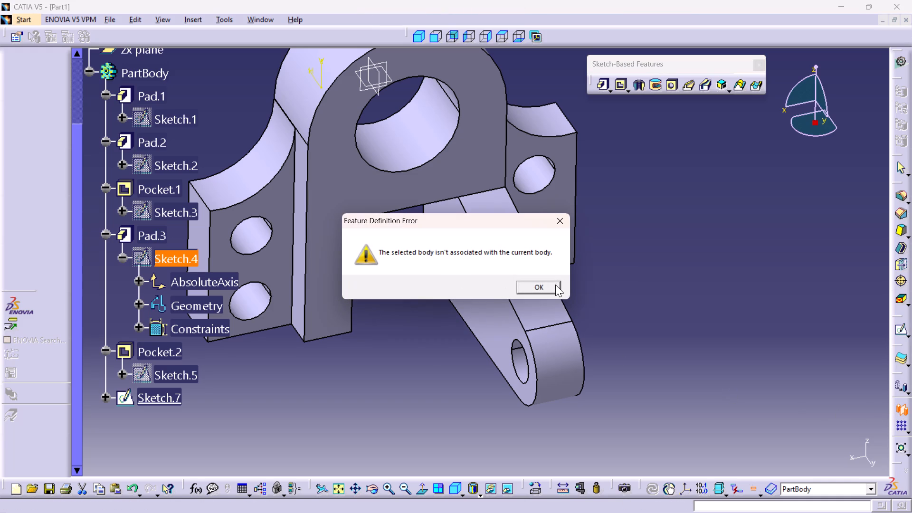
left_click(549, 285)
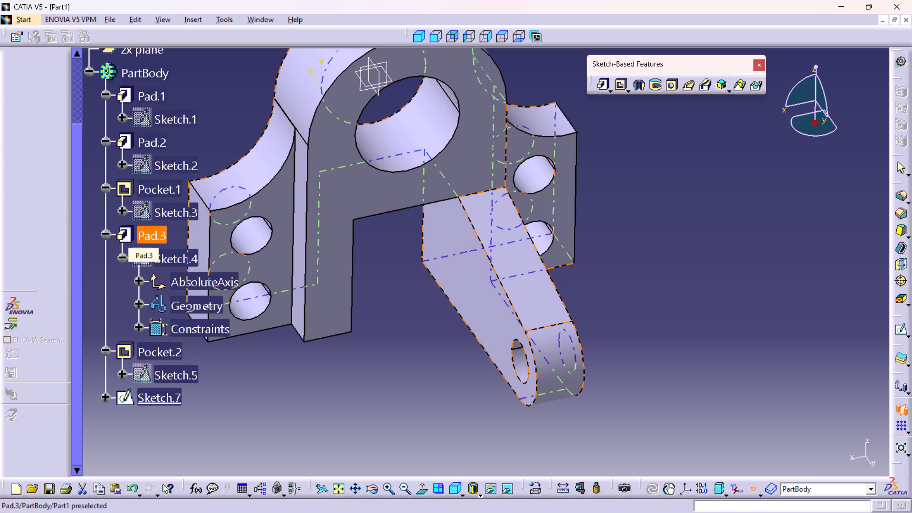
left_click_drag(143, 235, 159, 289)
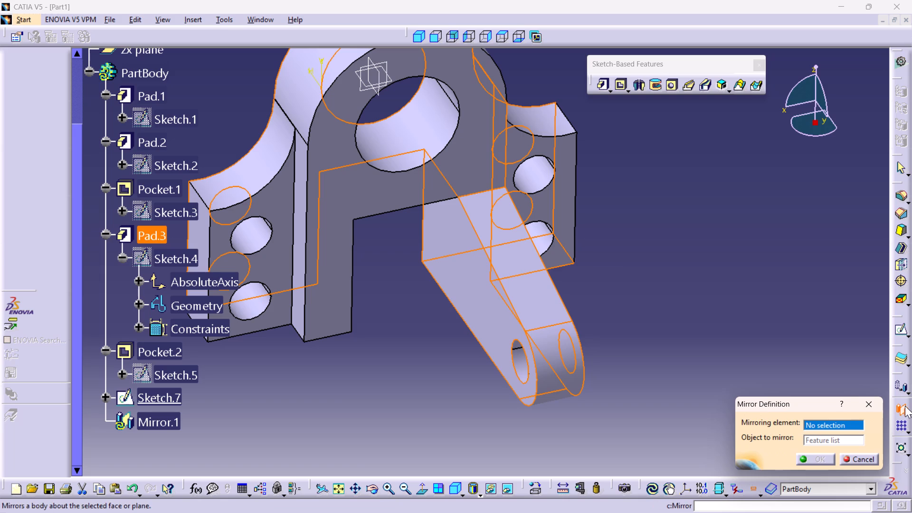
left_click(818, 426)
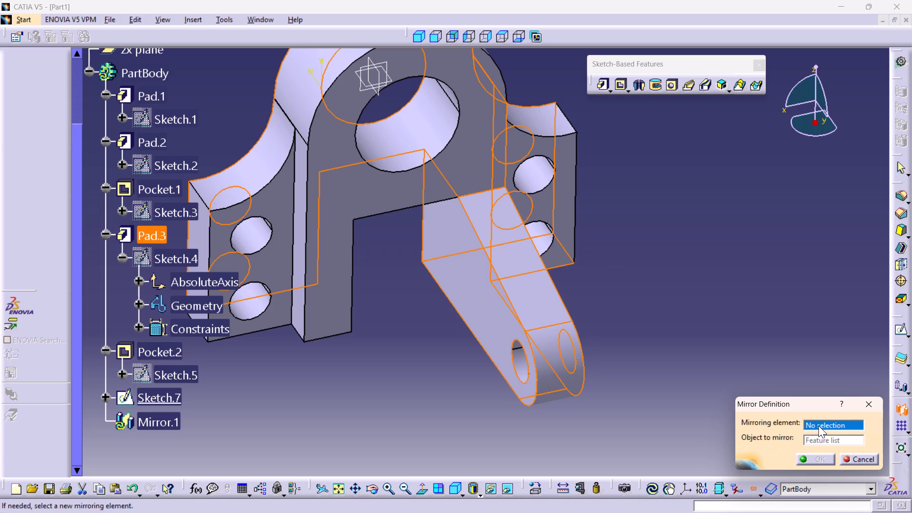
left_click(822, 425)
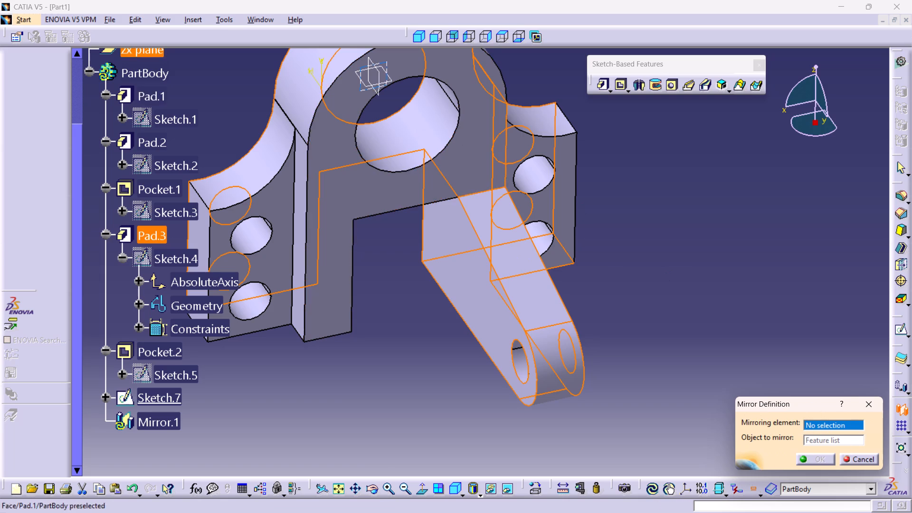
left_click(379, 95)
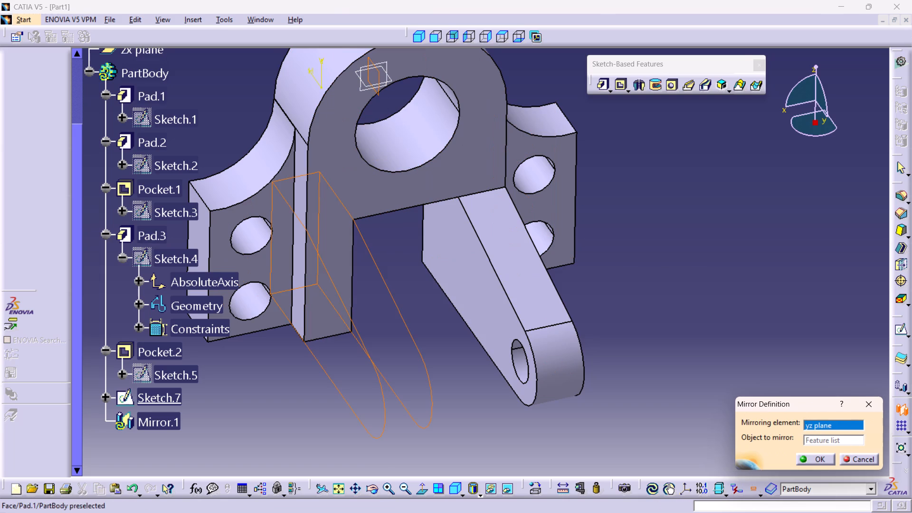
left_click(821, 457)
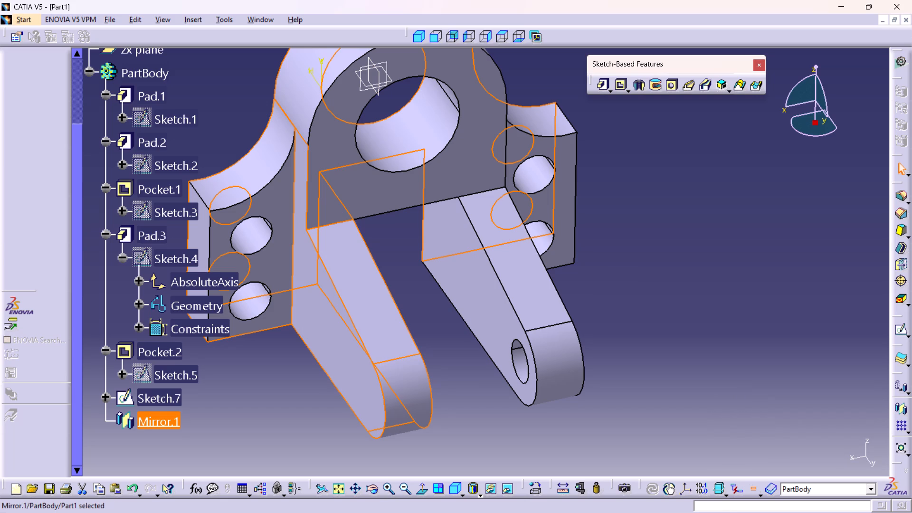
Examine both lugs from several angles, comparing the mirrored one with the original and its hole.
middle_click_drag(698, 299, 631, 279)
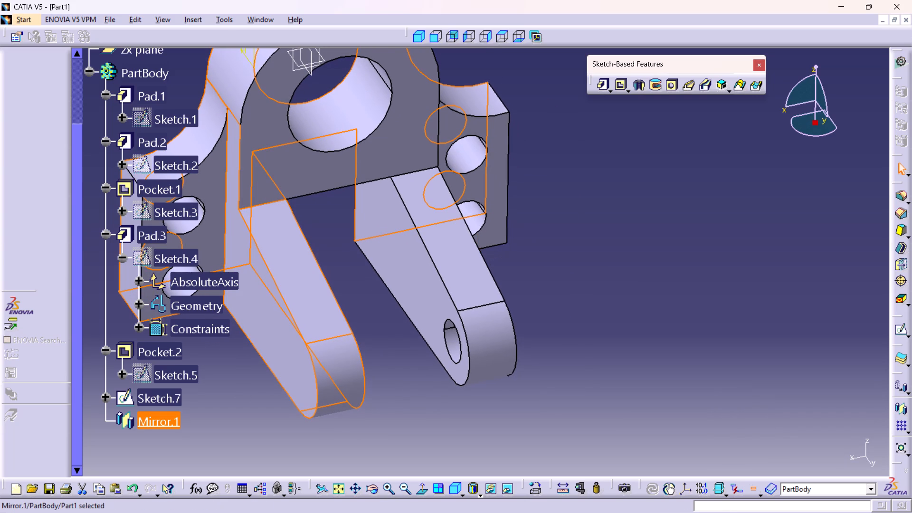
left_click(590, 260)
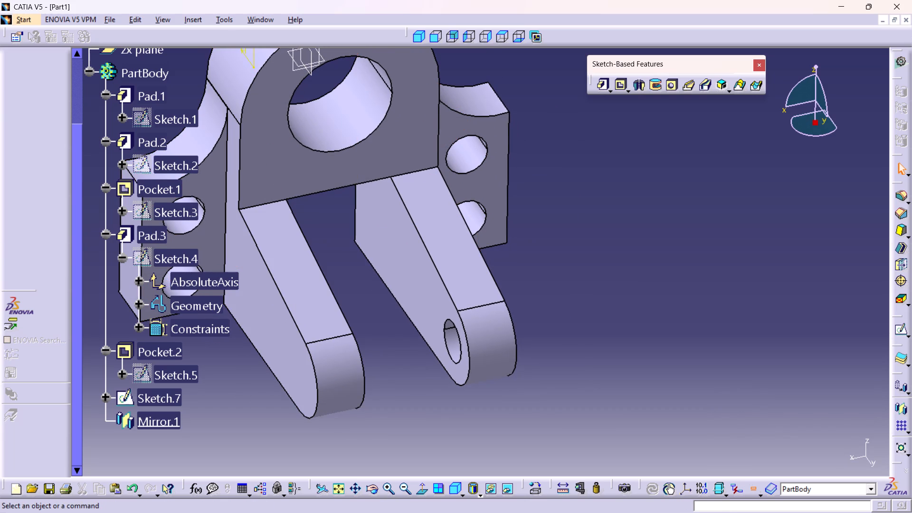
middle_click_drag(744, 302, 651, 317, "shift")
middle_click_drag(679, 315, 592, 325, "shift")
right_click_drag(679, 315, 592, 325, "shift")
middle_click_drag(603, 312, 349, 335, "ctrl")
right_click_drag(597, 315, 349, 335, "ctrl")
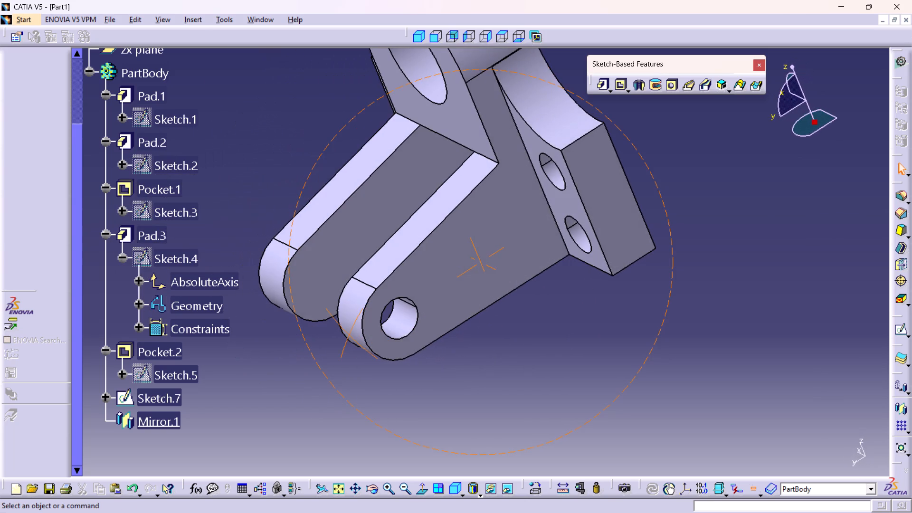
middle_click_drag(349, 335, 644, 268, "ctrl")
right_click_drag(349, 335, 644, 268, "ctrl")
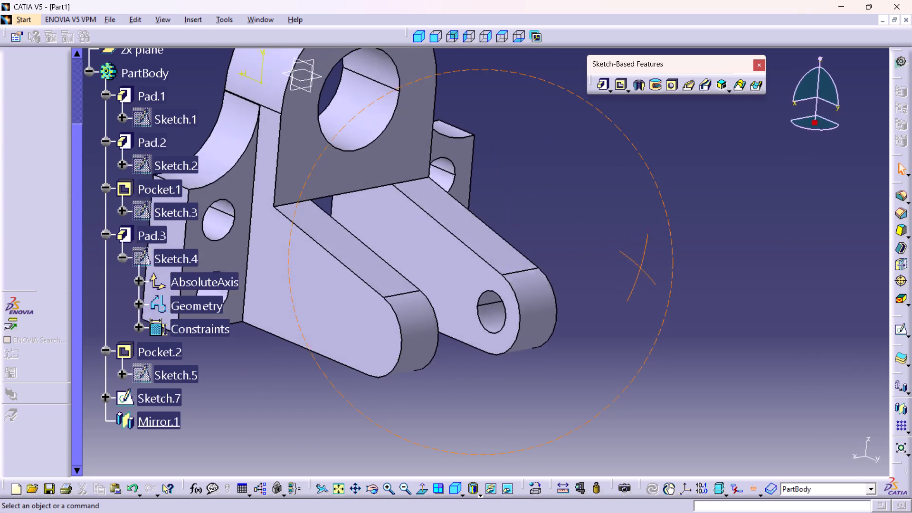
right_click_drag(644, 268, 637, 276, "ctrl")
middle_click_drag(644, 268, 642, 265, "ctrl")
middle_click(646, 261, "ctrl")
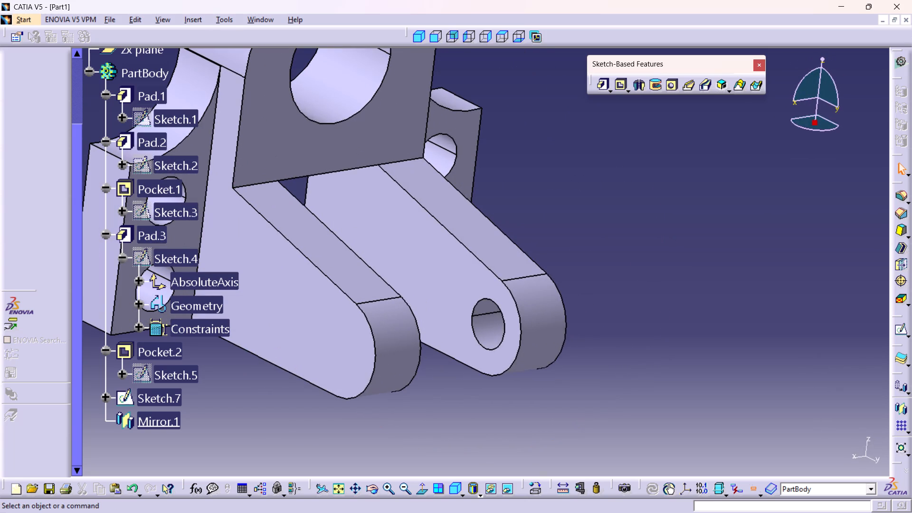
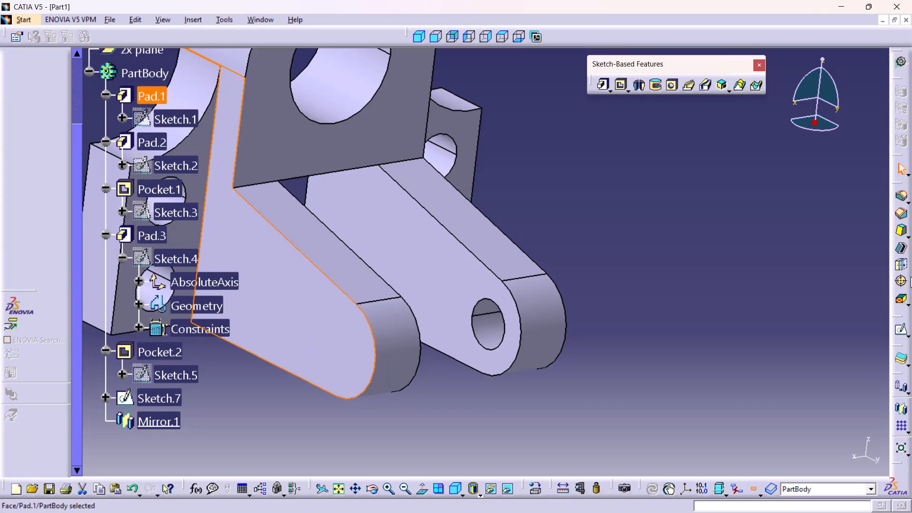
Start a sketch on the mirrored lug's outer face and draw a circle of about 5.8 mm radius near its rounded end.
double_click(900, 332)
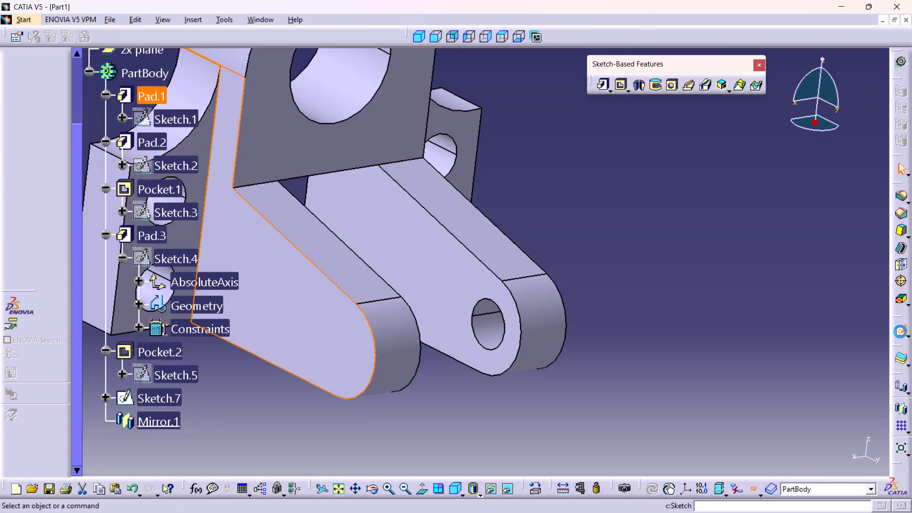
middle_click_drag(446, 394, 684, 186)
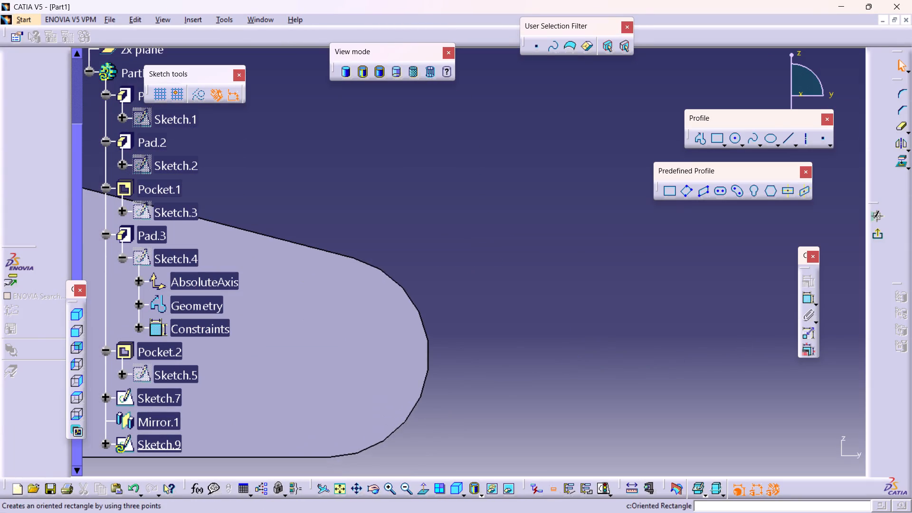
middle_click_drag(453, 389, 555, 323)
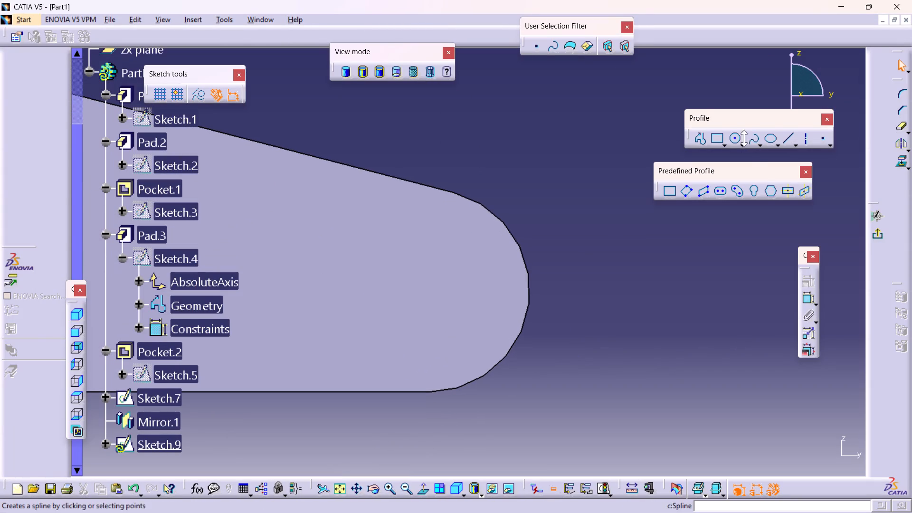
left_click(736, 135)
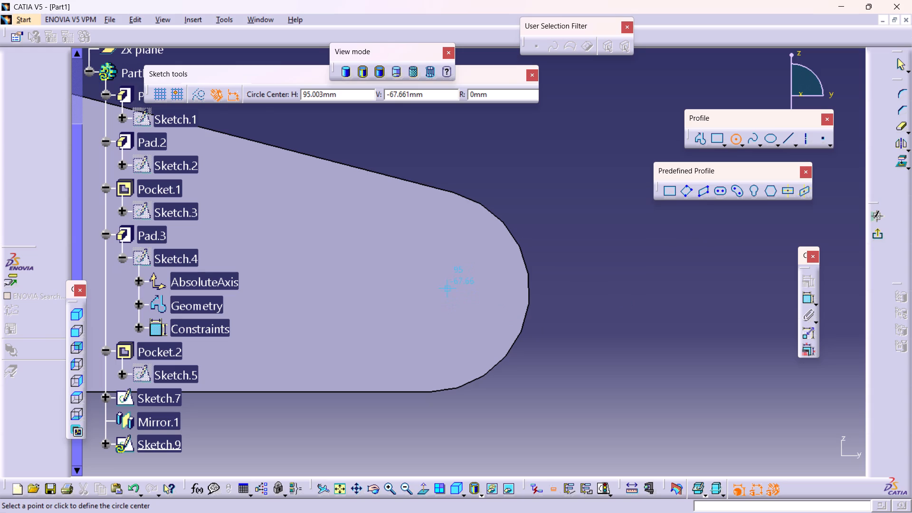
left_click(439, 287)
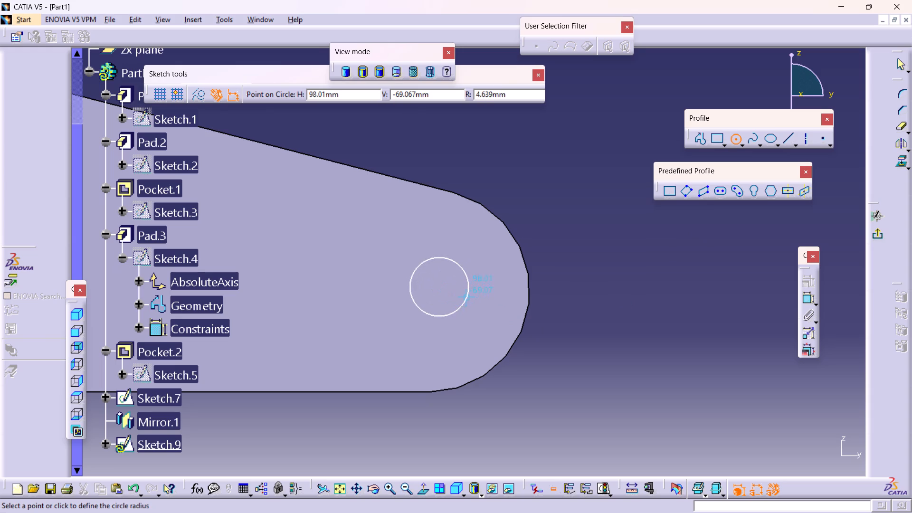
left_click(471, 306)
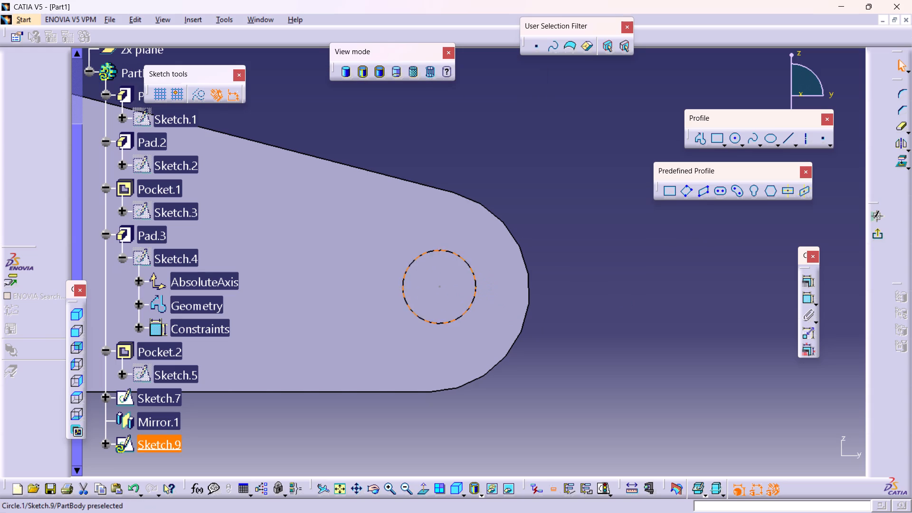
Dimension the circle's radius and set it to 8 mm.
double_click(808, 296)
left_click(550, 374)
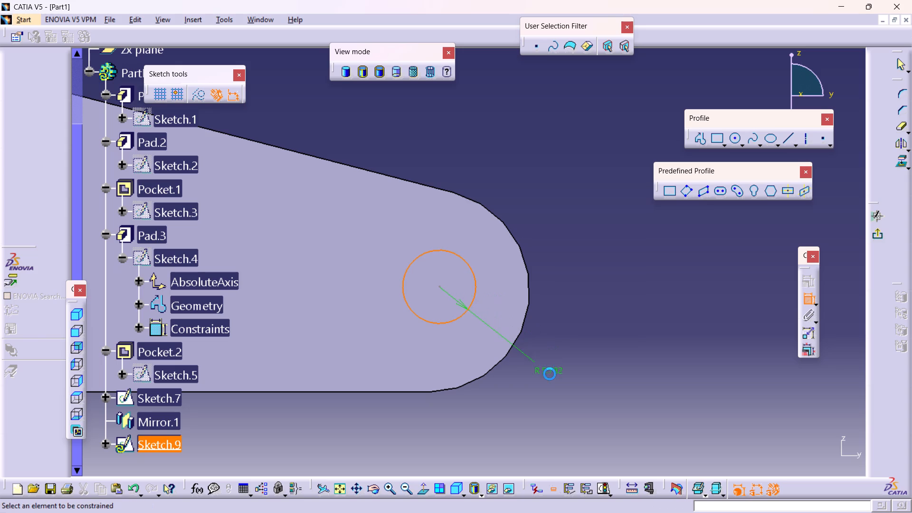
double_click(556, 372)
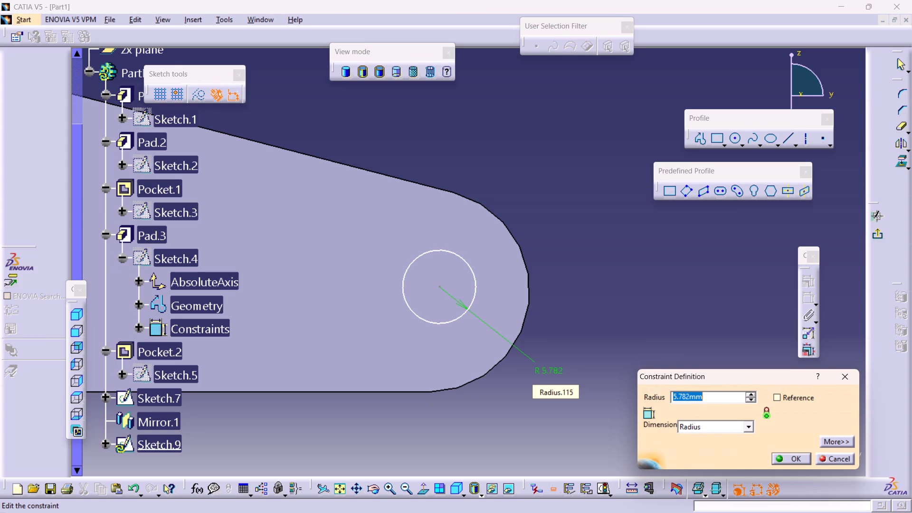
key("8")
key("Return")
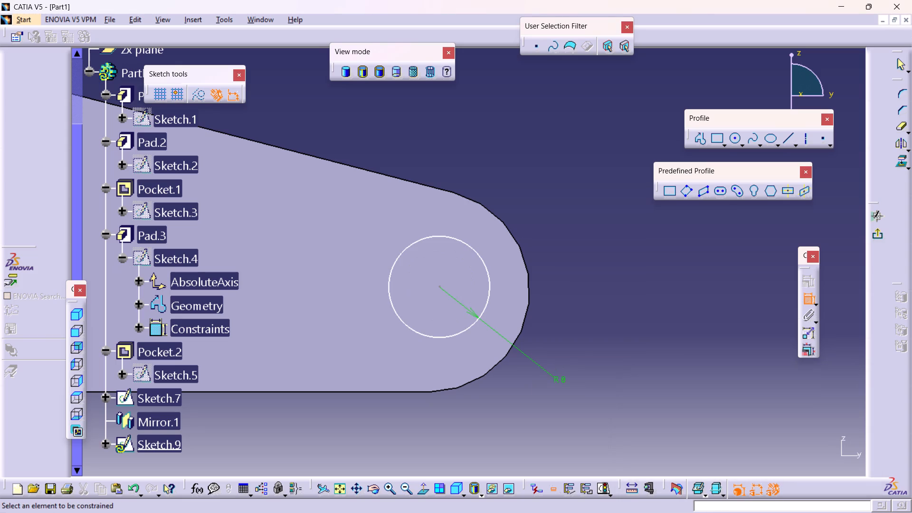
Make the circle concentric with the mirrored lug's rounded end and exit the sketch.
left_click(490, 298)
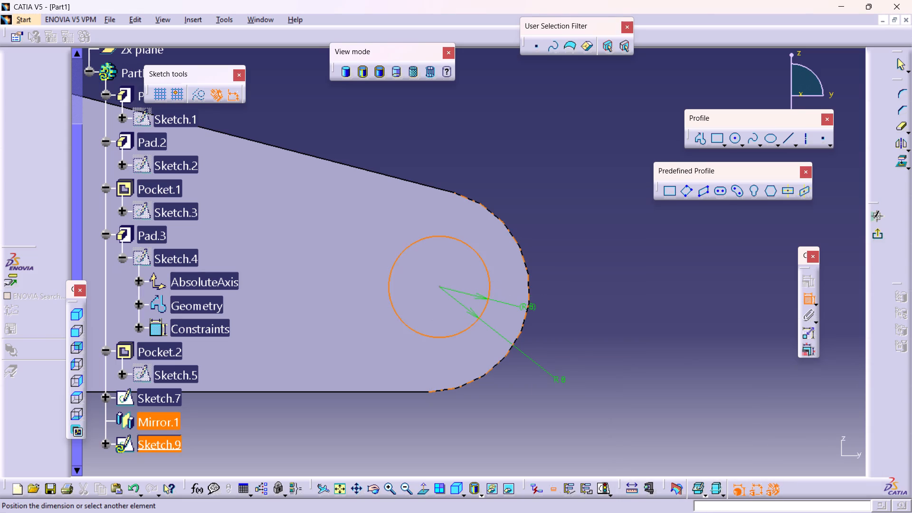
left_click(528, 308)
right_click(528, 308)
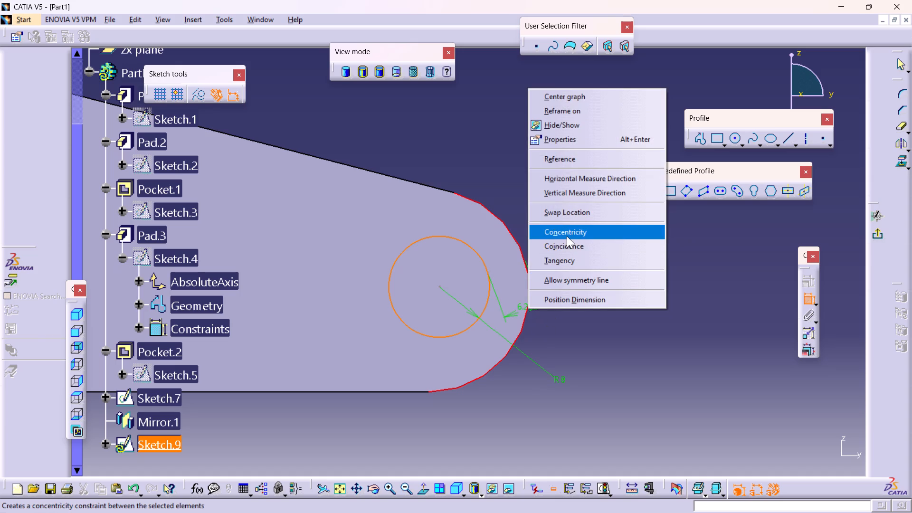
left_click(574, 231)
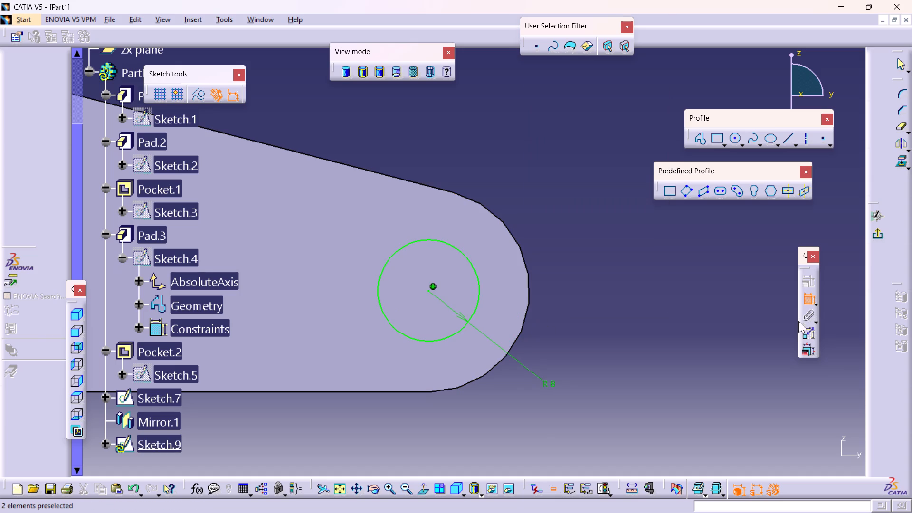
left_click(882, 235)
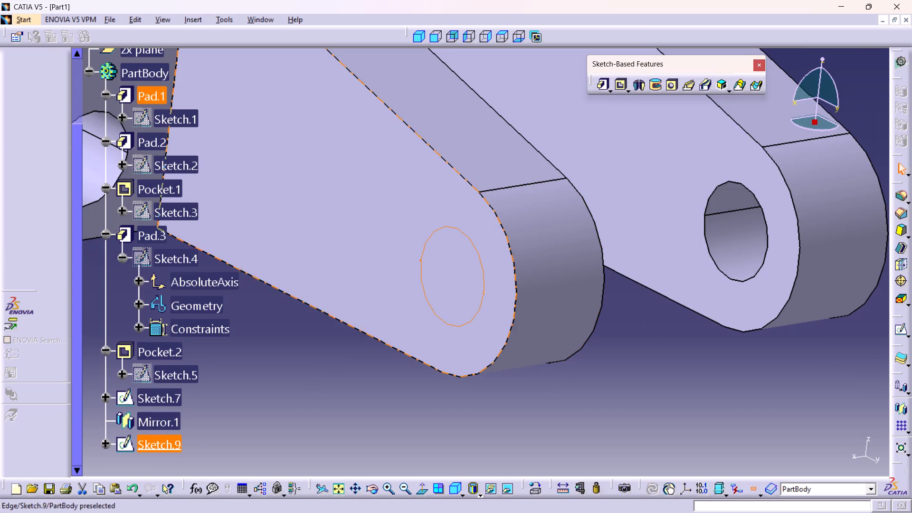
Pocket the circle sketch through the mirrored lug with the Up to next limit and a 22 mm offset.
left_click(673, 85)
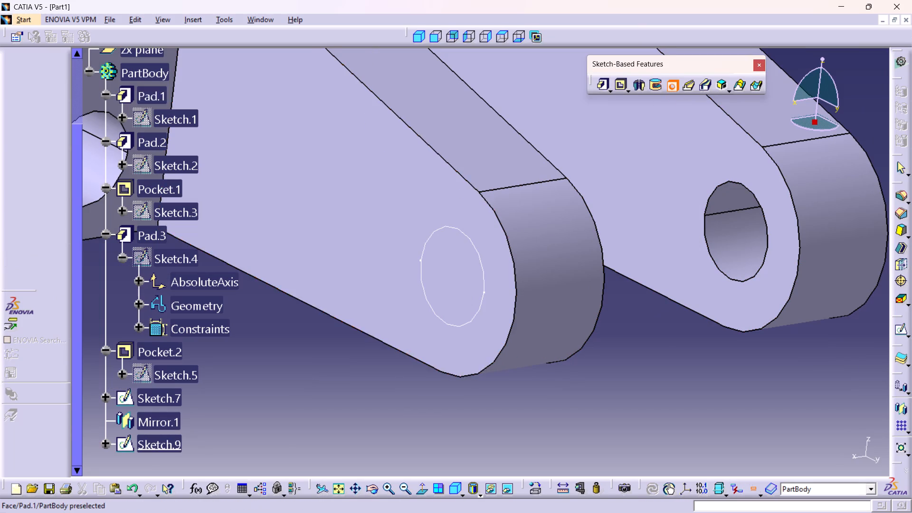
left_click(620, 80)
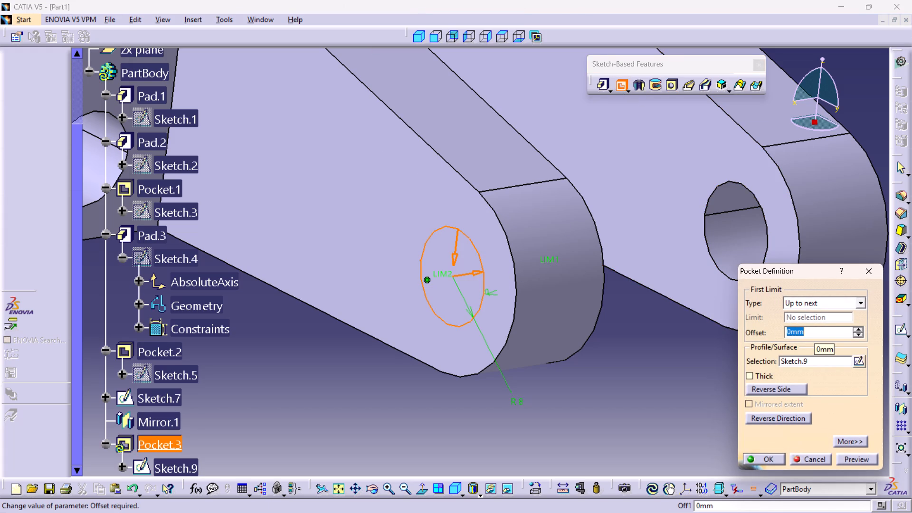
type("22")
key("Return")
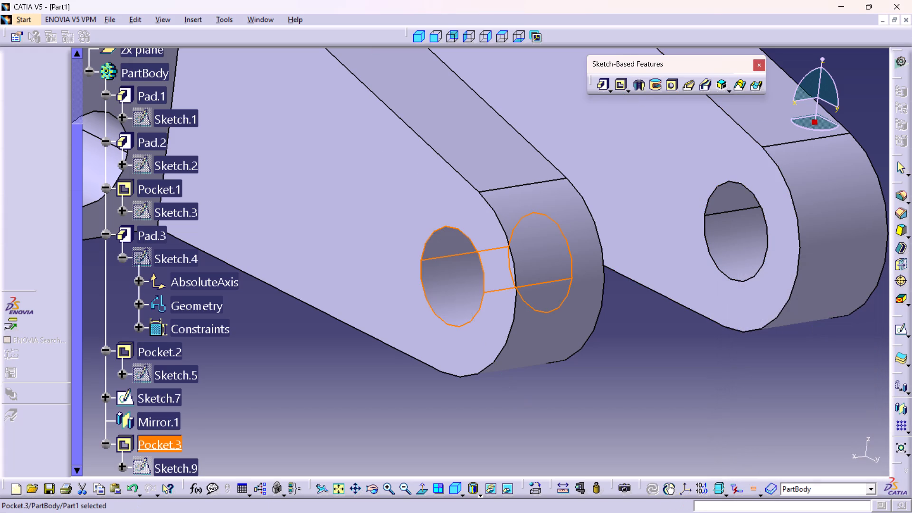
left_click(692, 362)
Examine the whole bracket from several angles, checking both holed lugs and the slot between them.
scroll(635, 312, "down", 1)
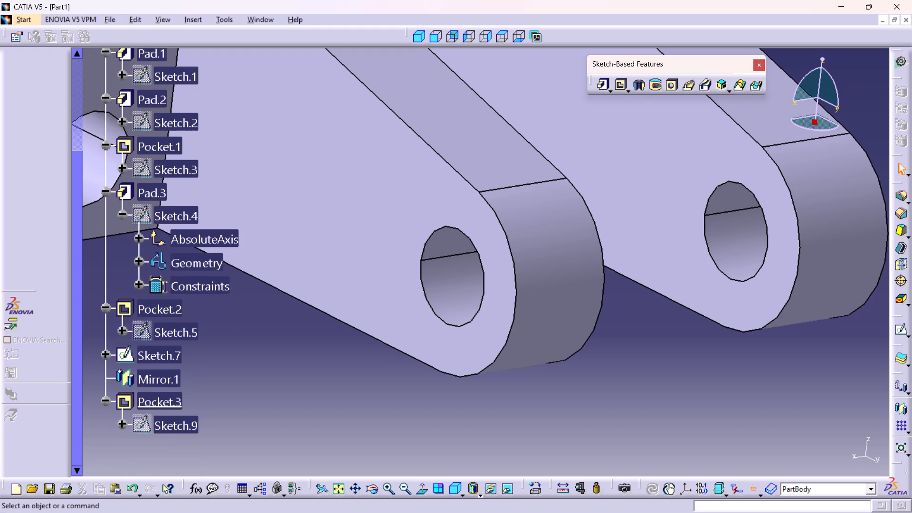
scroll(635, 312, "up", 1)
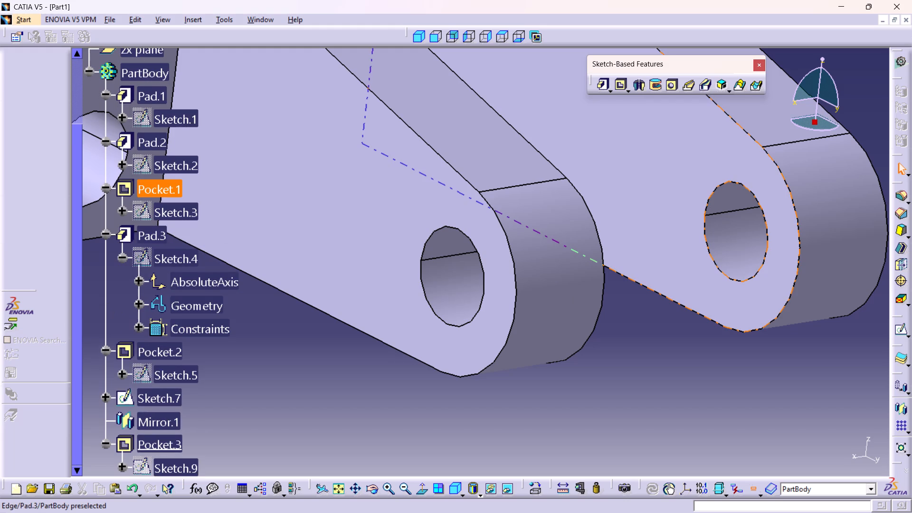
middle_click_drag(629, 271, 635, 355, "ctrl")
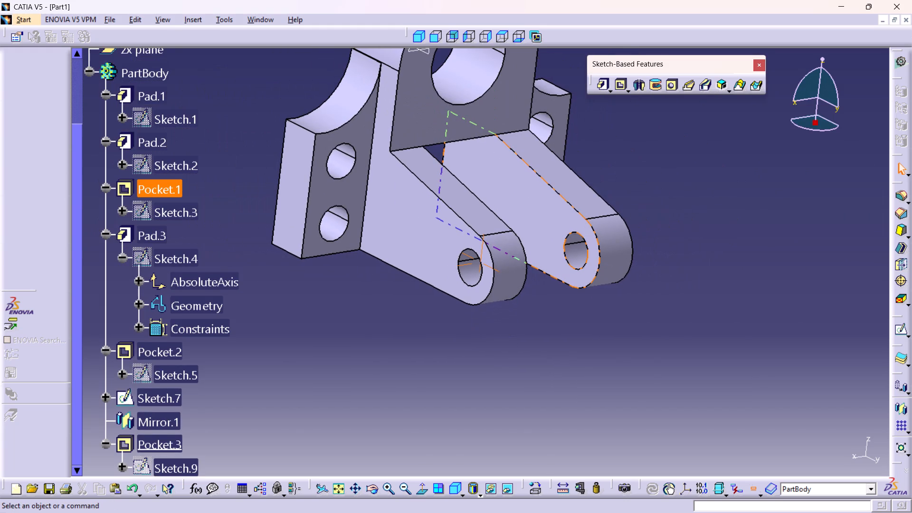
middle_click_drag(773, 303, 677, 306, "ctrl")
right_click_drag(772, 303, 677, 306, "ctrl")
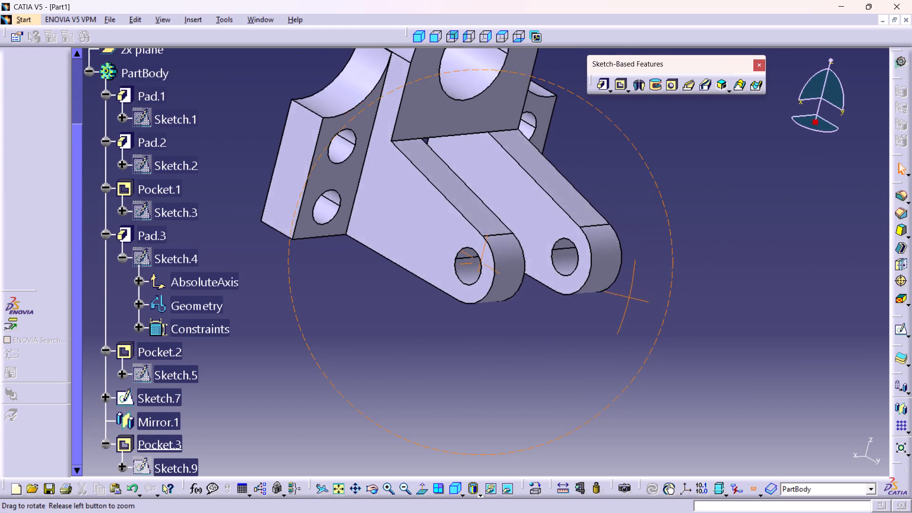
right_click_drag(677, 306, 702, 275, "ctrl")
middle_click_drag(677, 306, 702, 275, "ctrl")
middle_click_drag(616, 295, 558, 339, "ctrl")
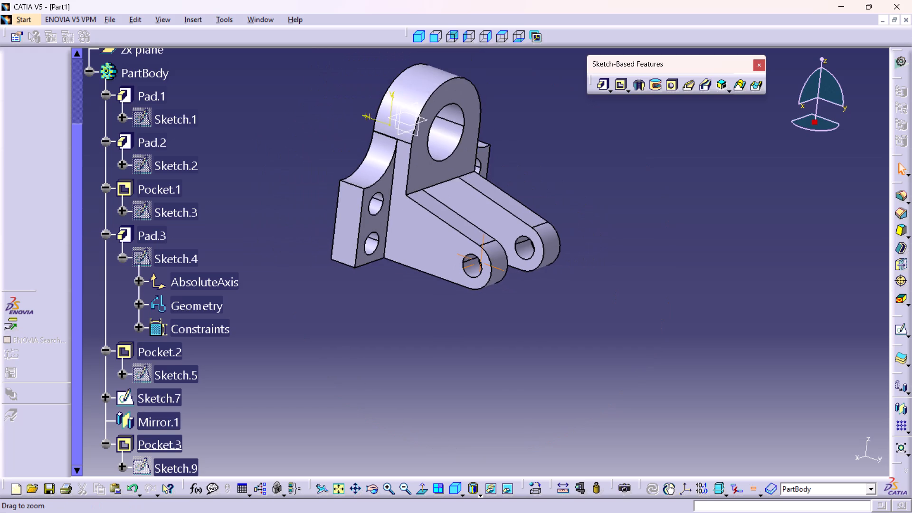
middle_click_drag(558, 339, 553, 344, "ctrl")
middle_click_drag(549, 281, 560, 359)
middle_click_drag(559, 326, 498, 323, "ctrl")
right_click_drag(547, 329, 498, 323, "ctrl")
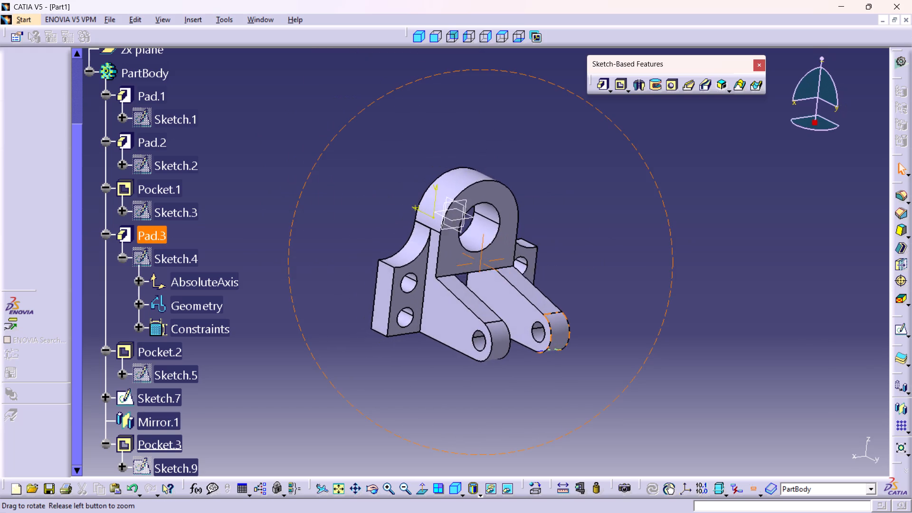
middle_click_drag(498, 323, 503, 332, "ctrl")
right_click_drag(498, 323, 503, 332, "ctrl")
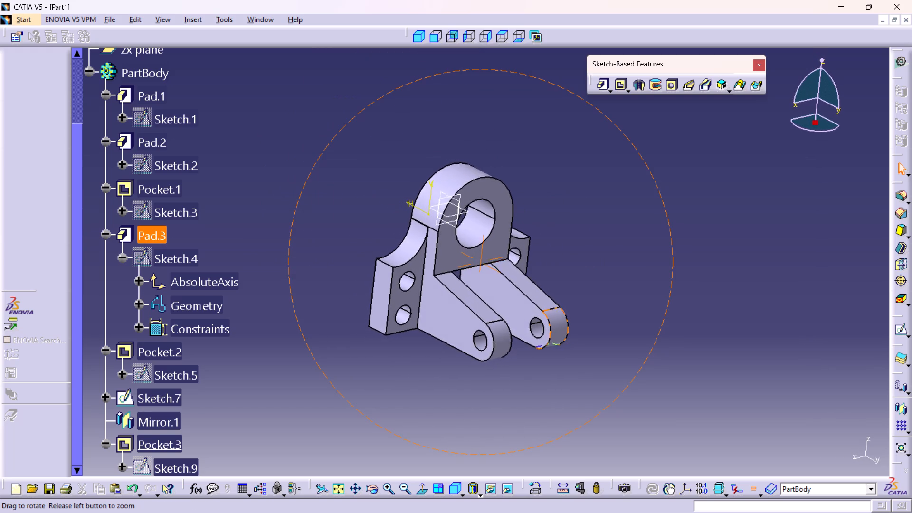
middle_click_drag(503, 332, 525, 332, "ctrl")
right_click_drag(503, 332, 525, 332, "ctrl")
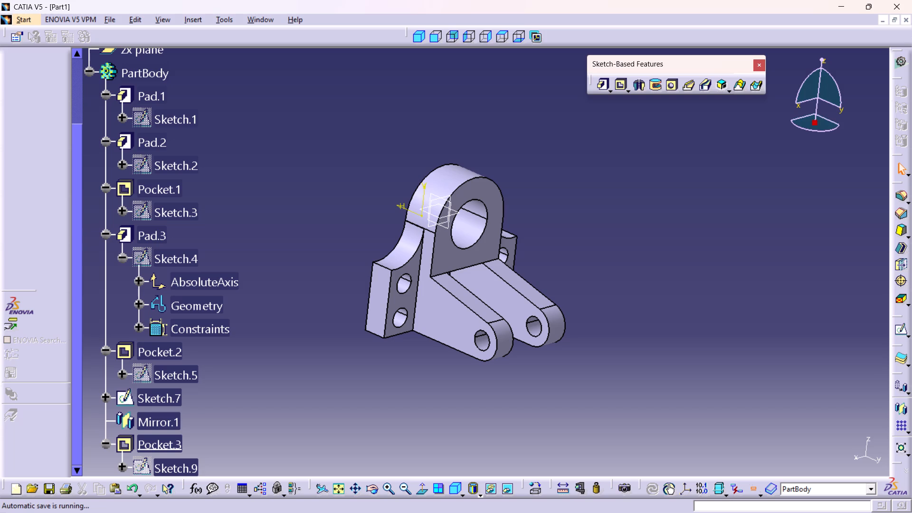
middle_click_drag(646, 261, 581, 282, "ctrl")
right_click_drag(646, 261, 581, 282, "ctrl")
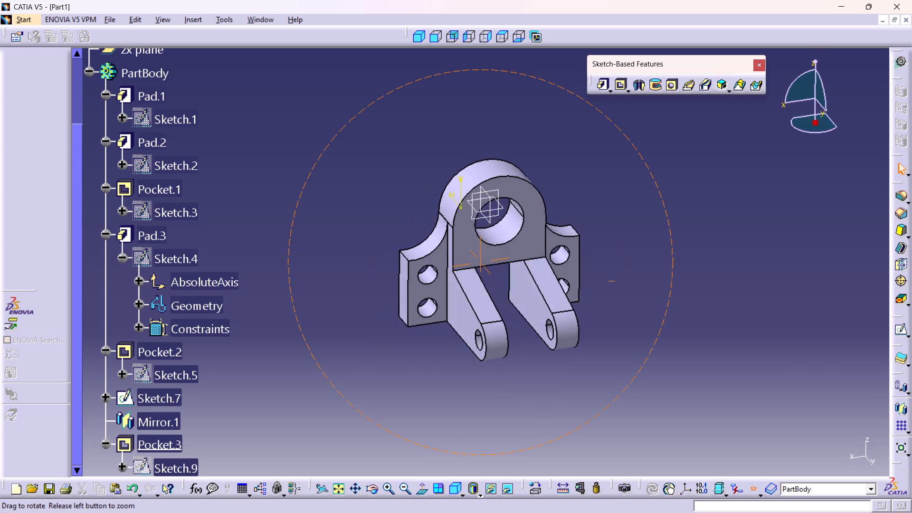
middle_click_drag(581, 282, 570, 255, "ctrl")
right_click_drag(581, 282, 570, 255, "ctrl")
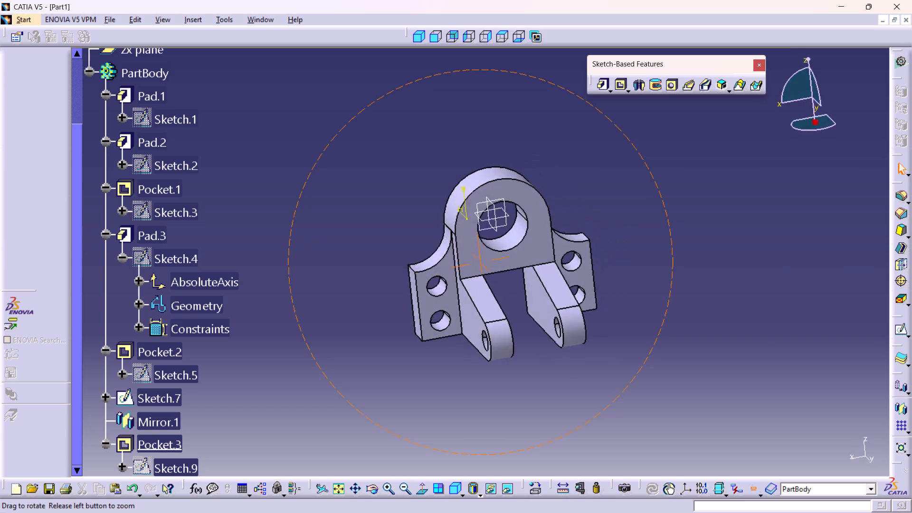
middle_click_drag(570, 255, 595, 271, "ctrl")
right_click_drag(570, 255, 595, 271, "ctrl")
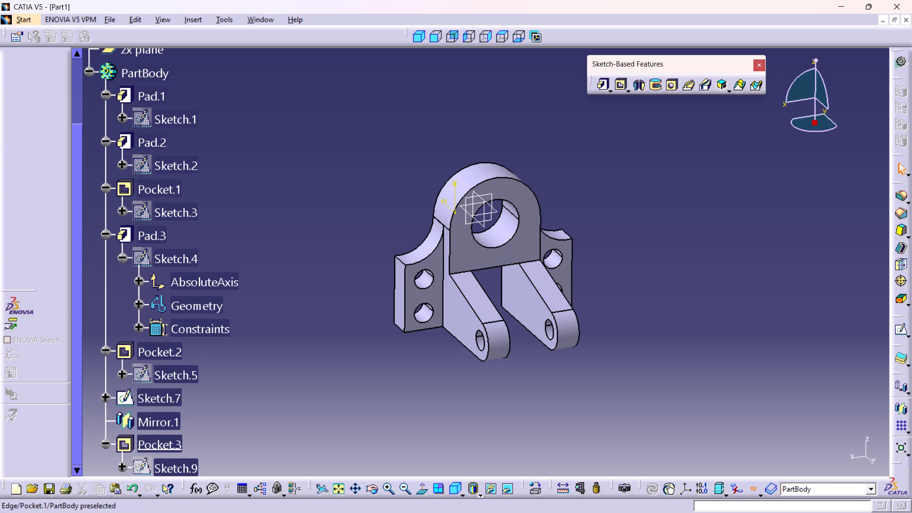
Start a sketch on the bored body's front face and draw an upright rectangle about 8.5 by 42 mm in the gap beside one lug.
left_click(489, 259)
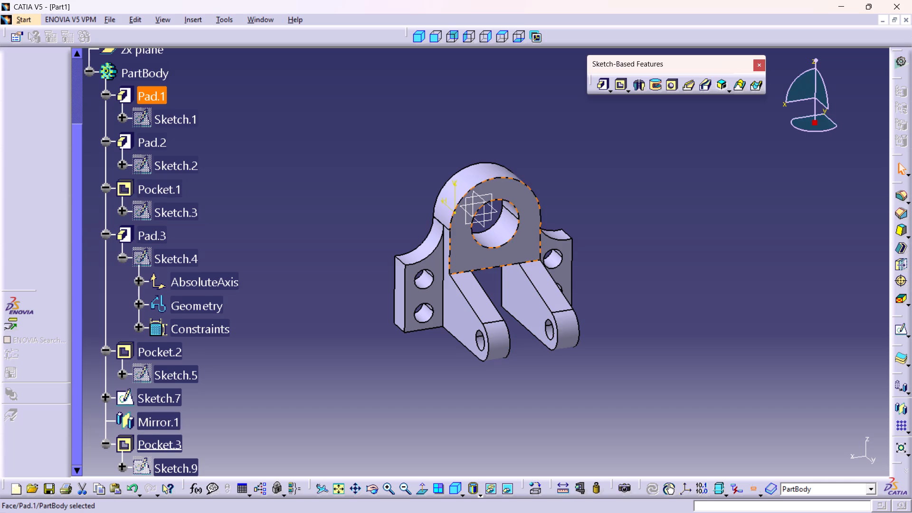
left_click(899, 328)
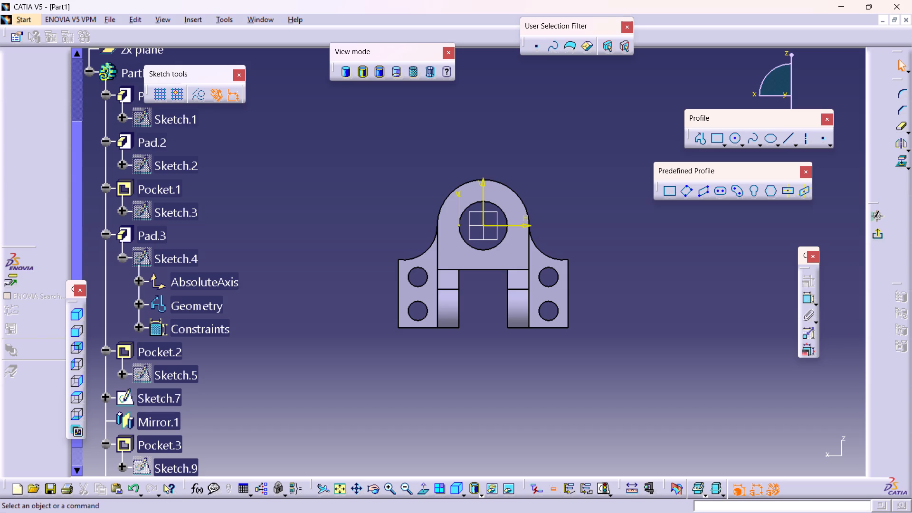
scroll(494, 295, "up", 1)
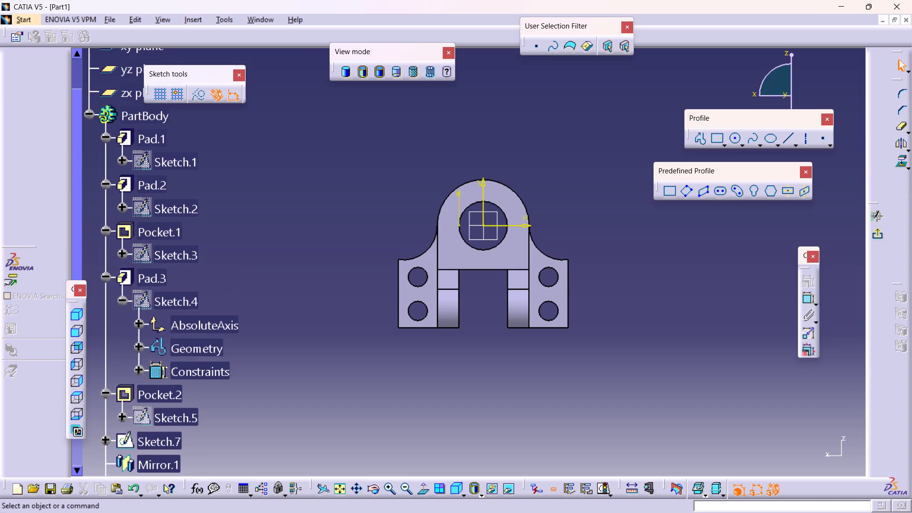
scroll(494, 302, "down", 2)
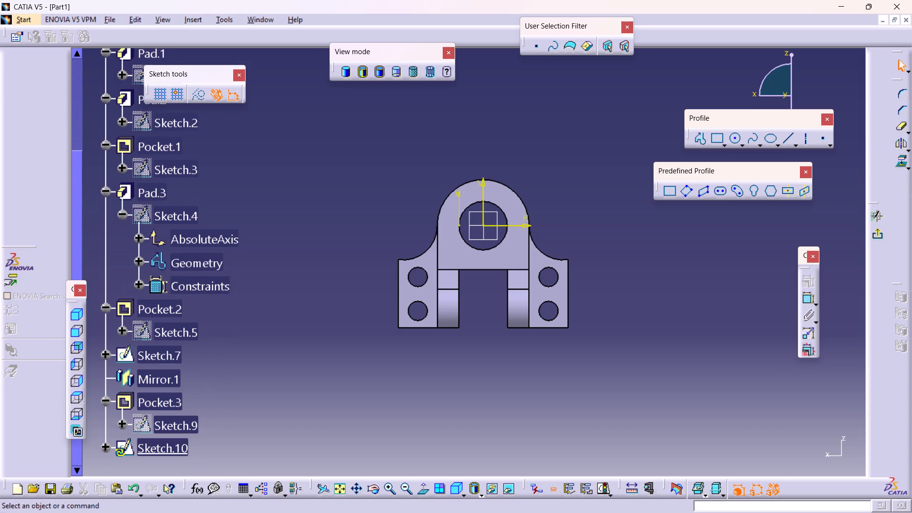
middle_click_drag(500, 294, 483, 239, "shift")
middle_click_drag(496, 299, 478, 235, "ctrl")
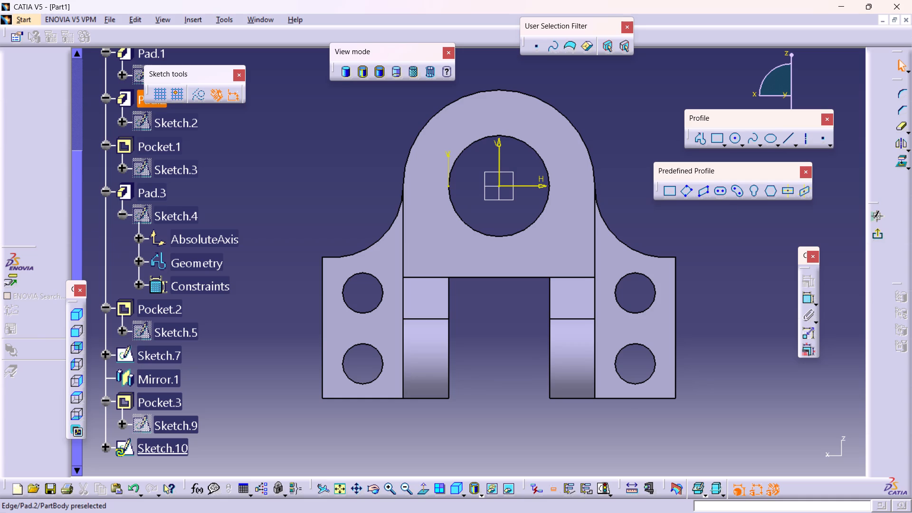
left_click(716, 134)
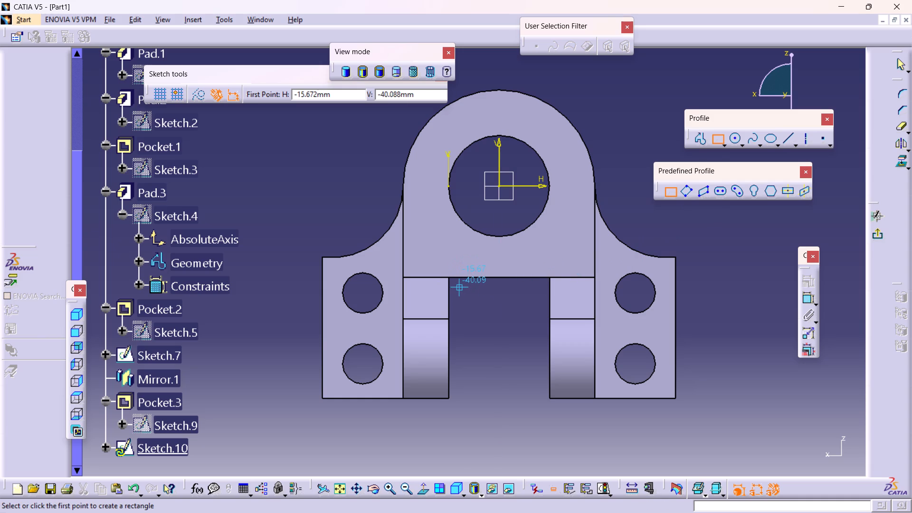
left_click(459, 286)
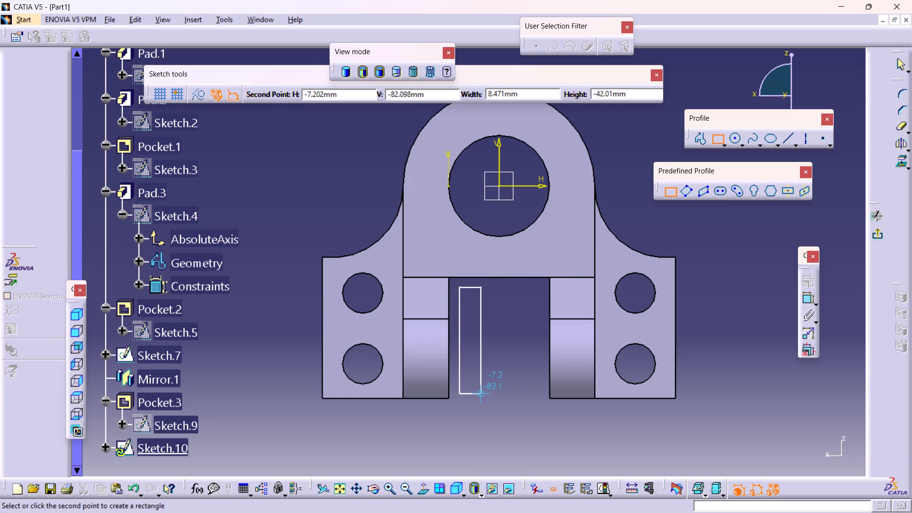
left_click(481, 391)
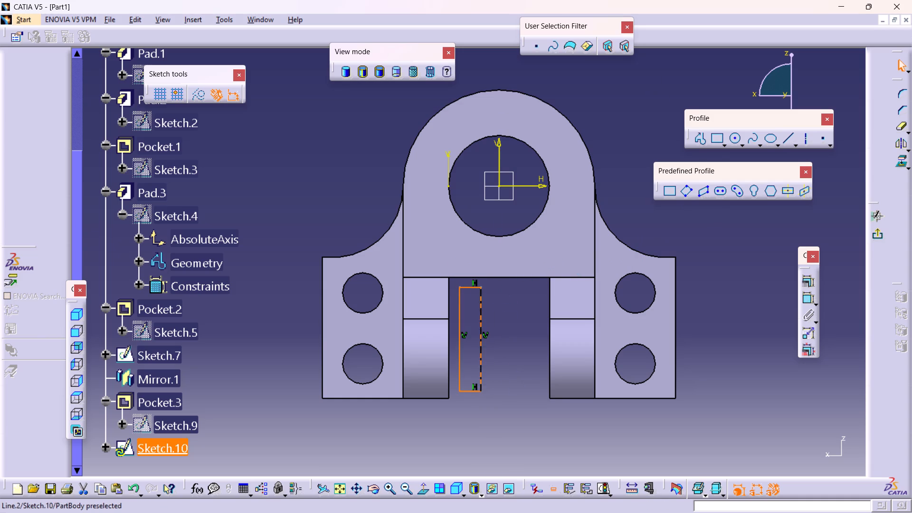
Dimension the rectangle's width along its bottom edge and set it to 4 mm.
double_click(808, 301)
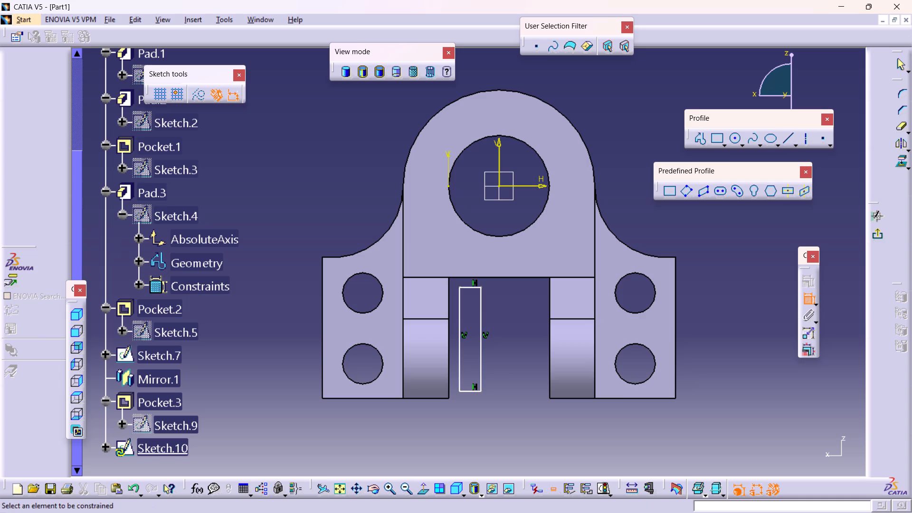
double_click(469, 390)
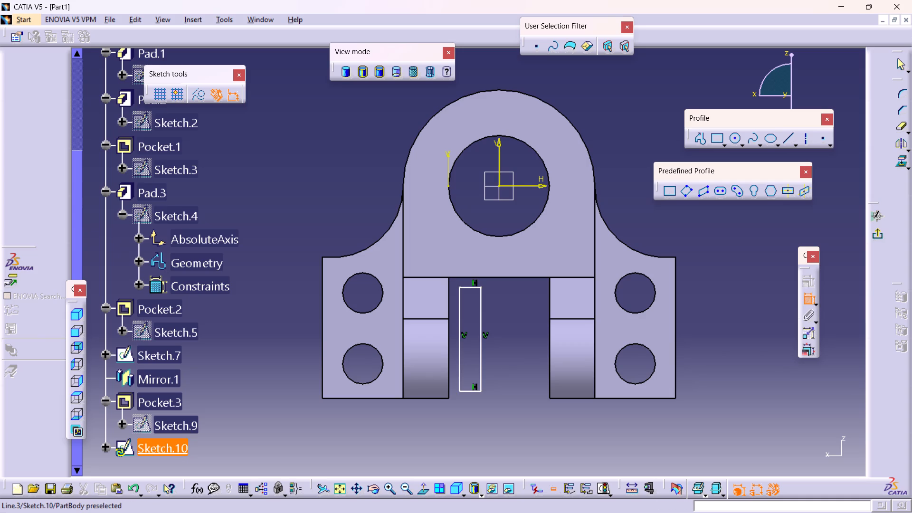
left_click(469, 392)
left_click(470, 395)
left_click_drag(472, 393, 472, 399)
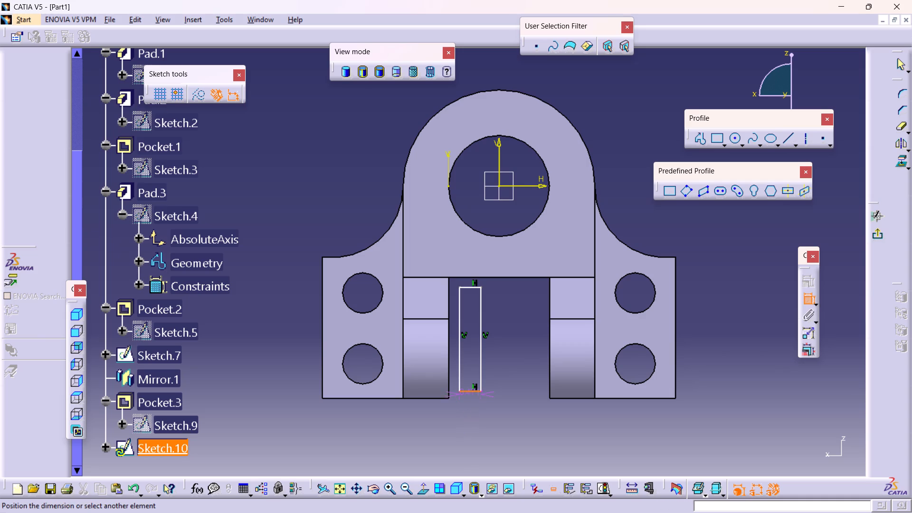
left_click_drag(472, 399, 472, 420)
key("Escape")
key("Escape")
left_click_drag(488, 391, 482, 426)
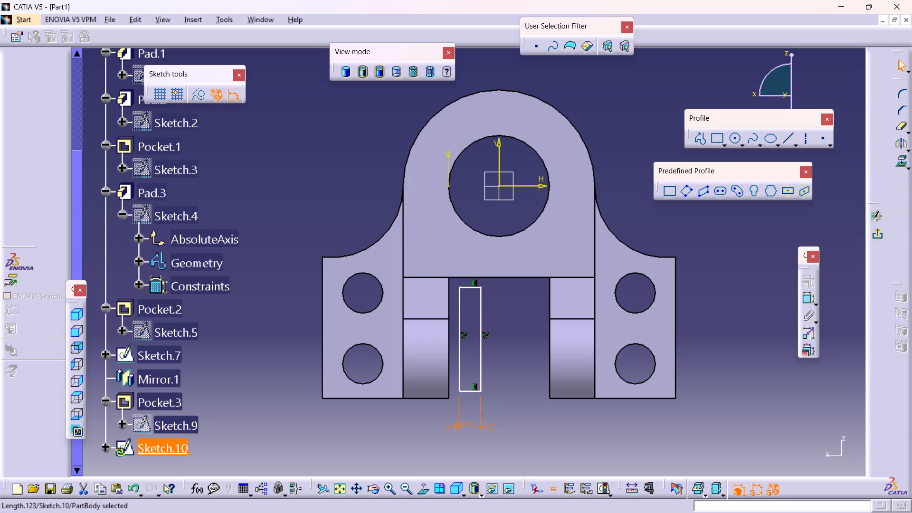
double_click(466, 422)
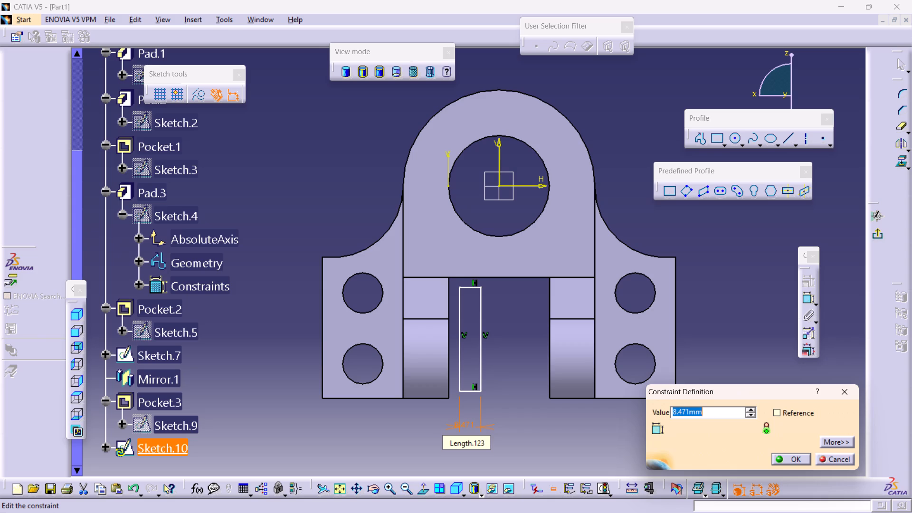
key("4")
key("Return")
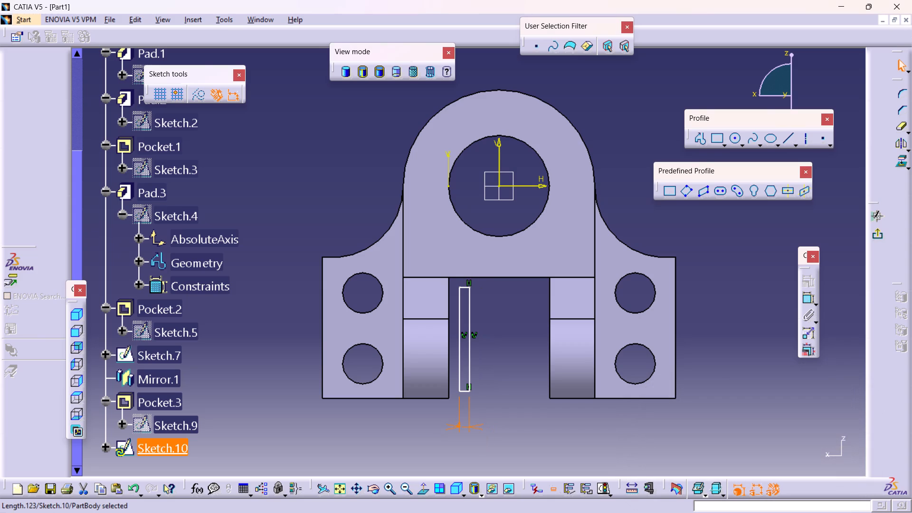
Dimension the rectangle's height along its long side and set it to 48 mm.
double_click(807, 295)
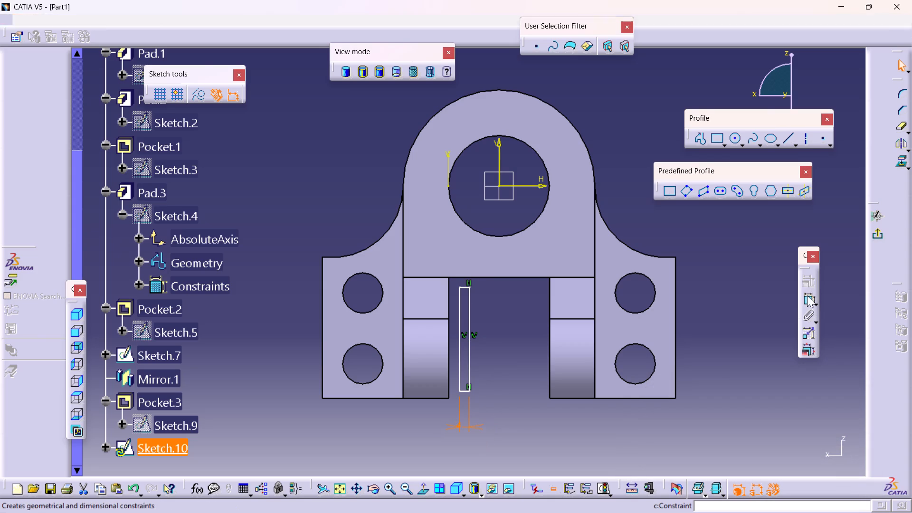
left_click(470, 356)
left_click(489, 356)
double_click(491, 352)
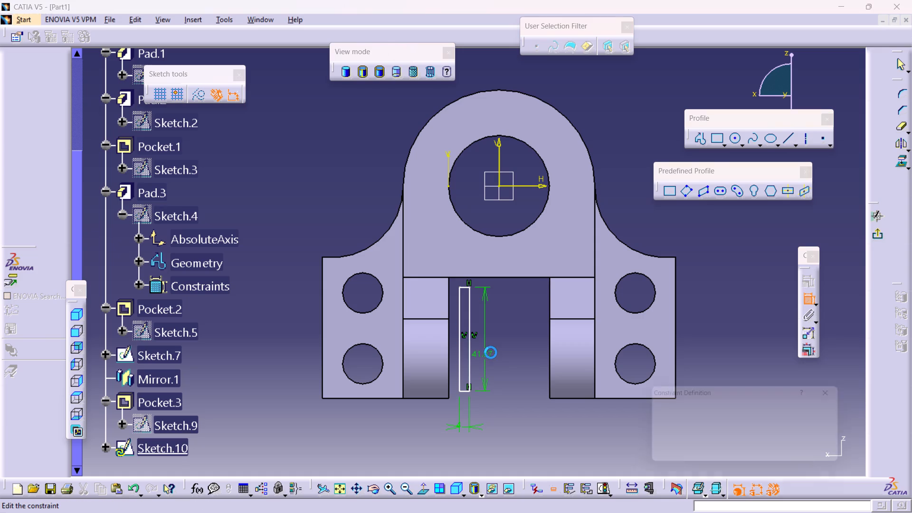
type("48")
key("Return")
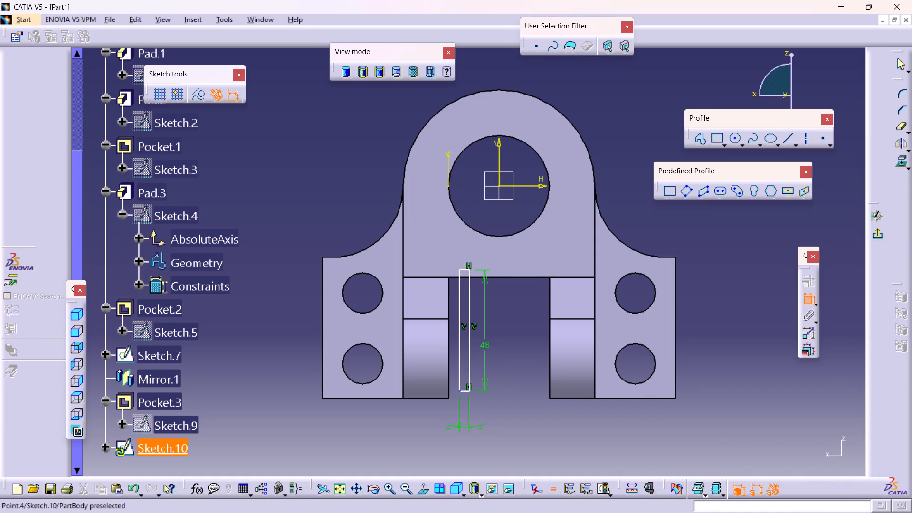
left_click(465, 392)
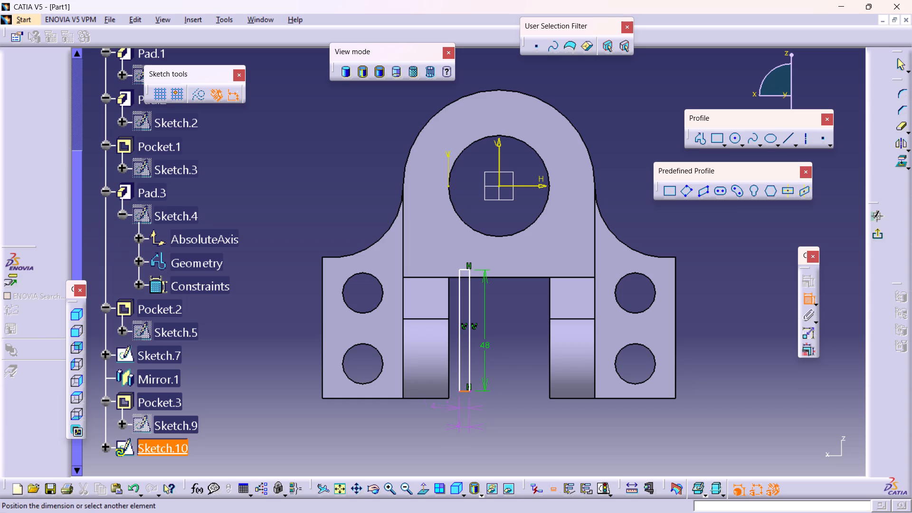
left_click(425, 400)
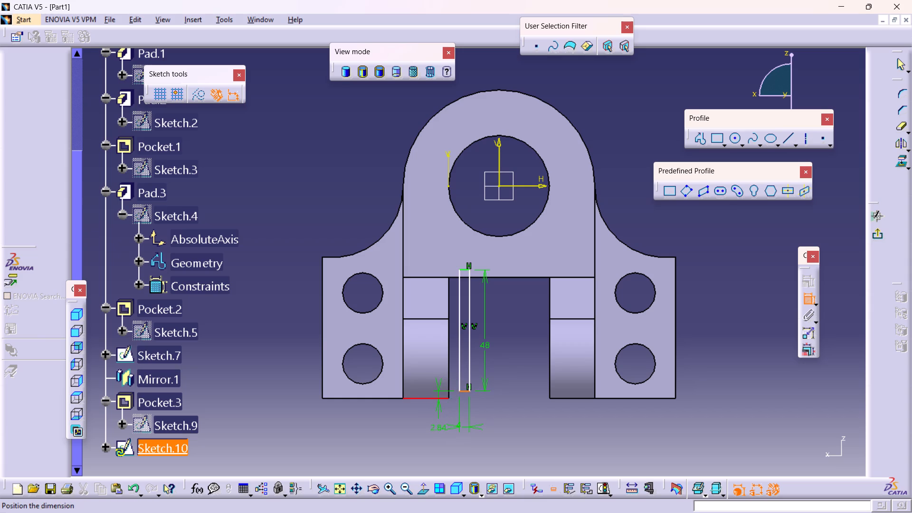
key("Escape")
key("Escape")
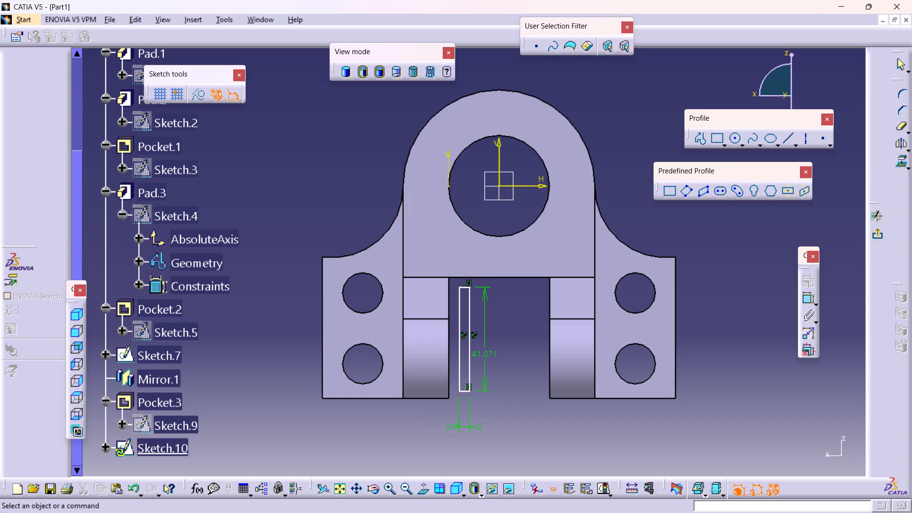
Make the rectangle's outer long side coincident with the inner edge of the adjacent lug.
double_click(804, 303)
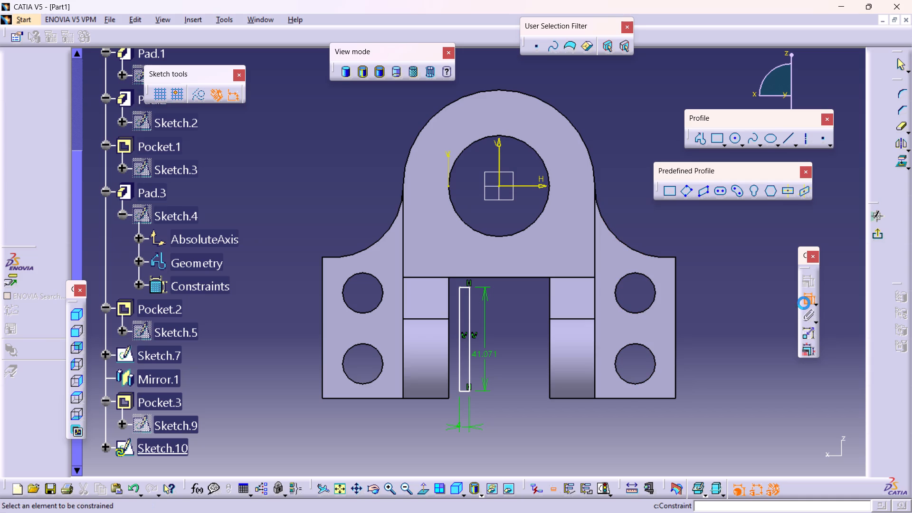
left_click(457, 341)
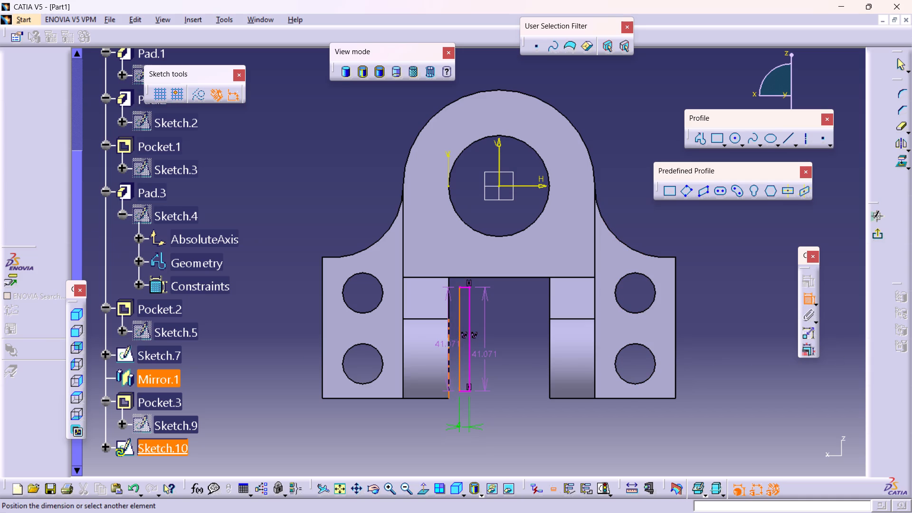
left_click(448, 348)
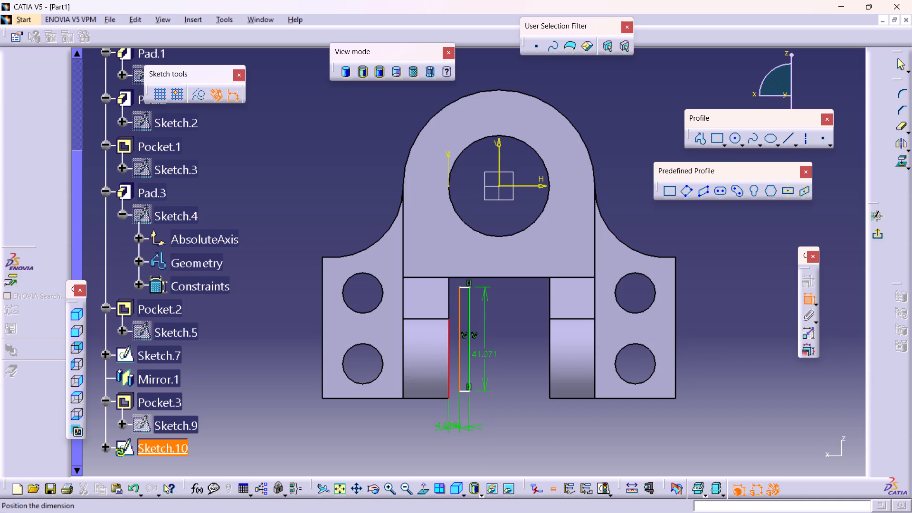
right_click(438, 446)
left_click(471, 399)
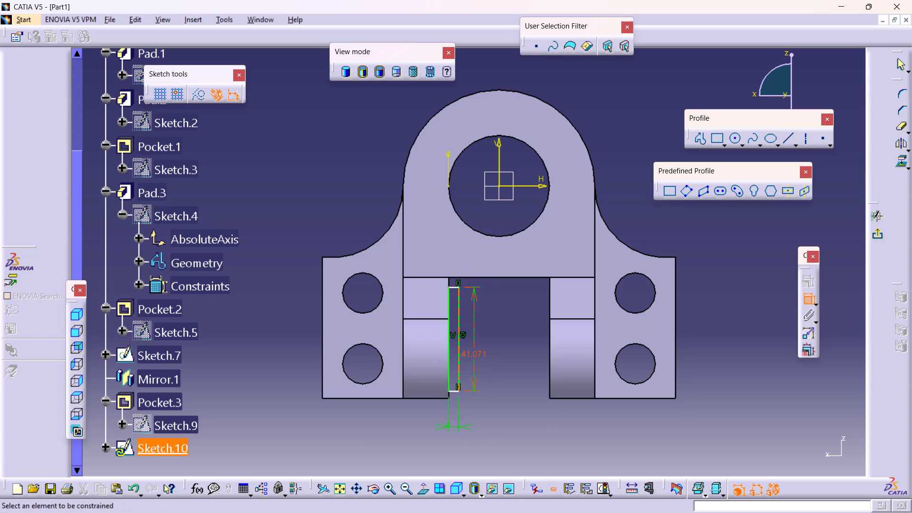
Set the rectangle's height dimension to 48 mm.
double_click(479, 356)
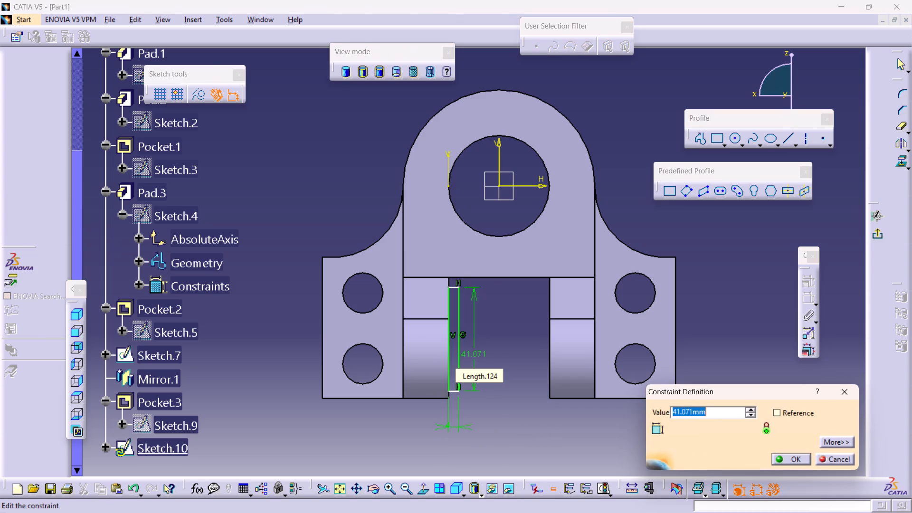
type("48\\")
key("Return")
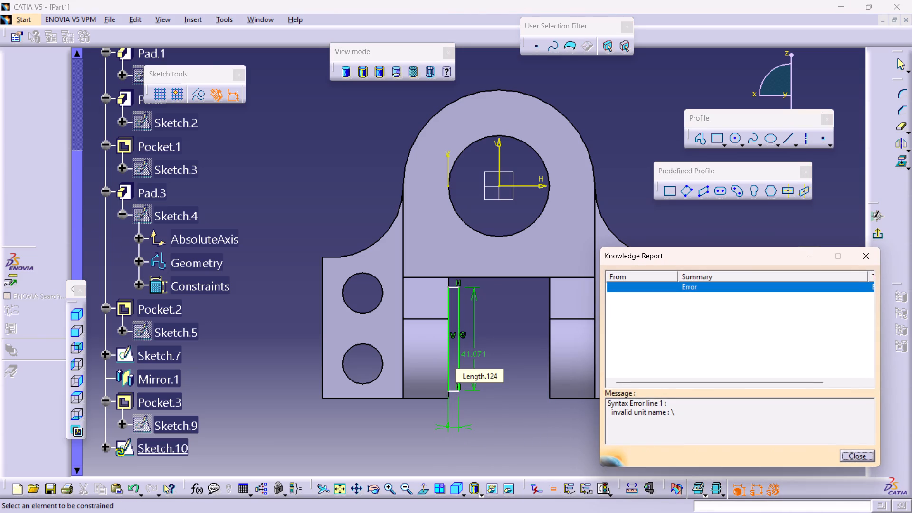
left_click(867, 254)
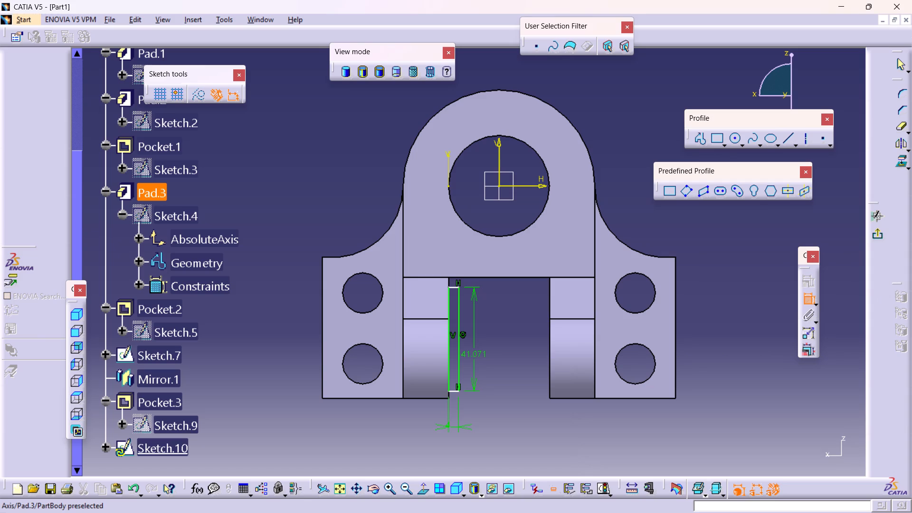
double_click(478, 356)
type("48")
key("Return")
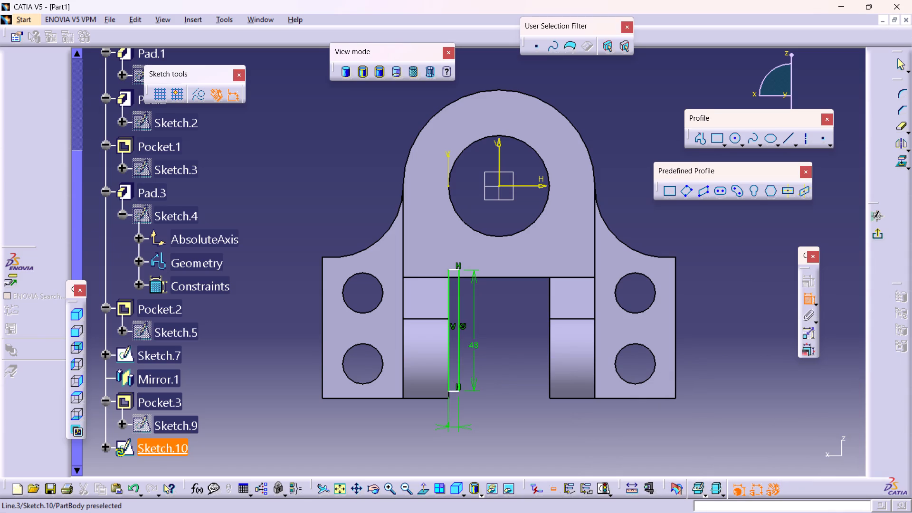
Make the rectangle's bottom edge coincident with the bottom edge of the adjacent lug.
left_click(453, 390)
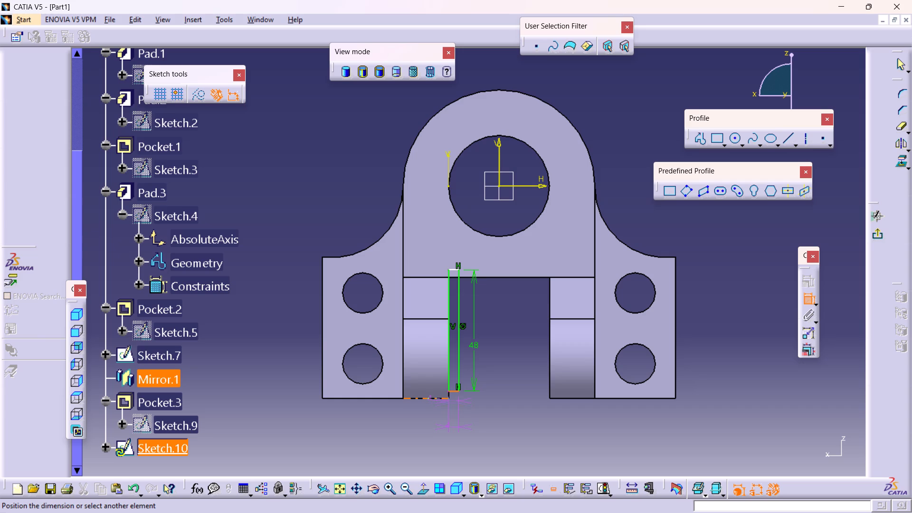
left_click(429, 400)
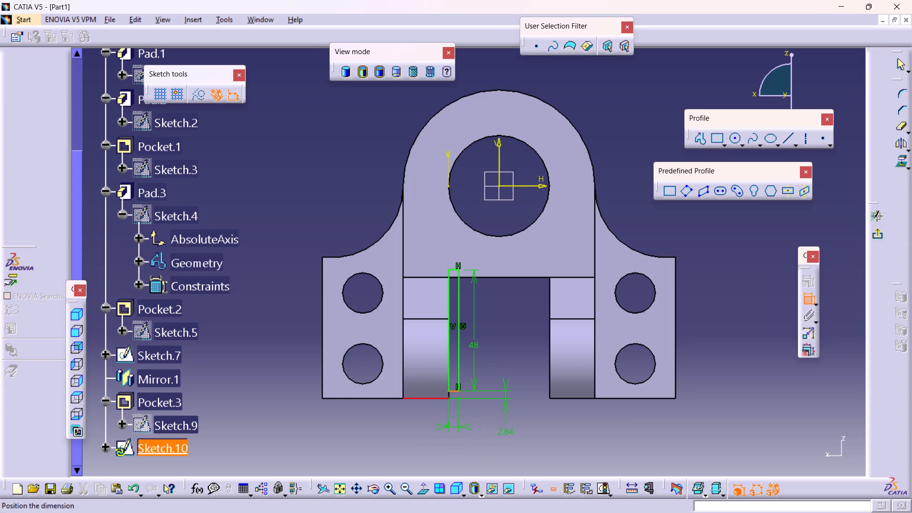
right_click(506, 434)
left_click(542, 386)
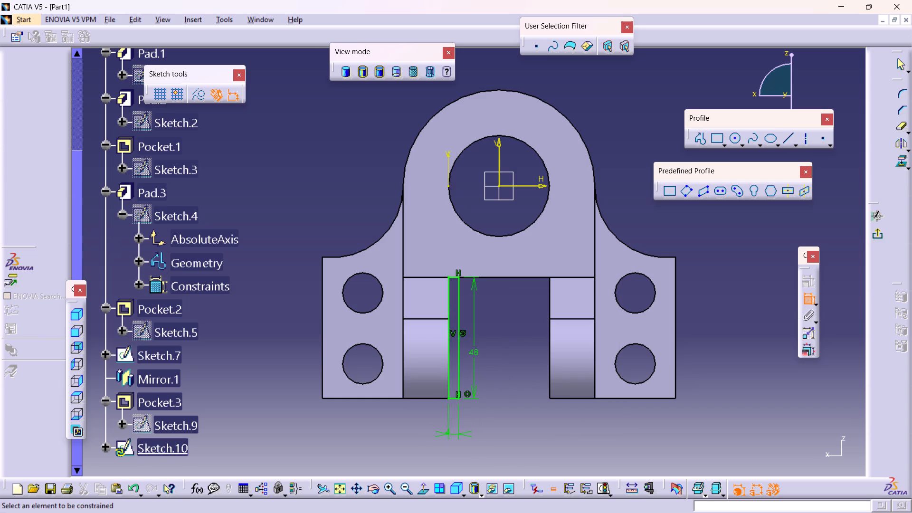
key("Escape")
key("Escape")
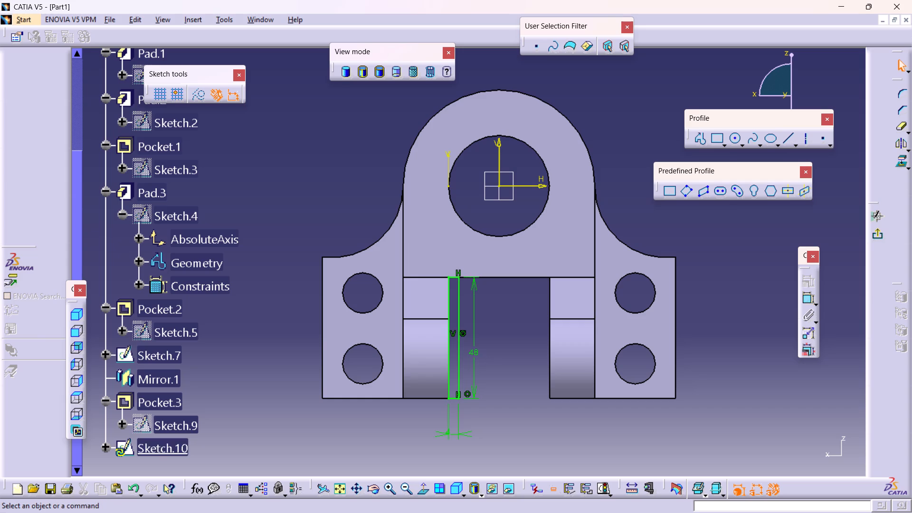
Mirror the rectangle's four lines about the vertical V axis to the opposite lug and exit the sketch.
left_click(459, 364)
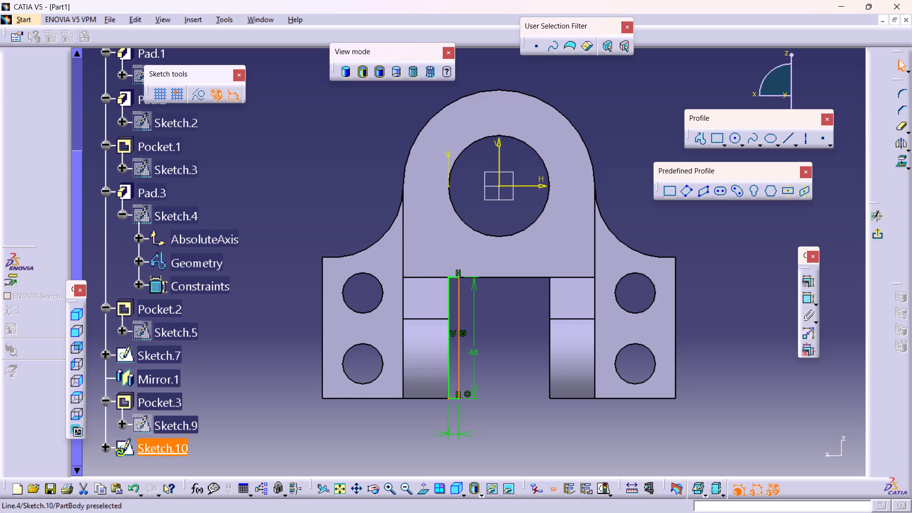
left_click(454, 397, "ctrl")
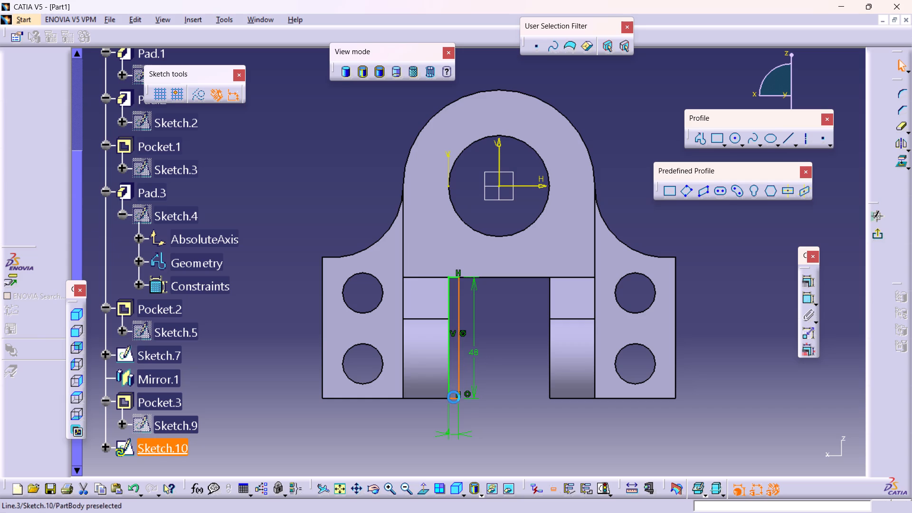
left_click(449, 370, "ctrl")
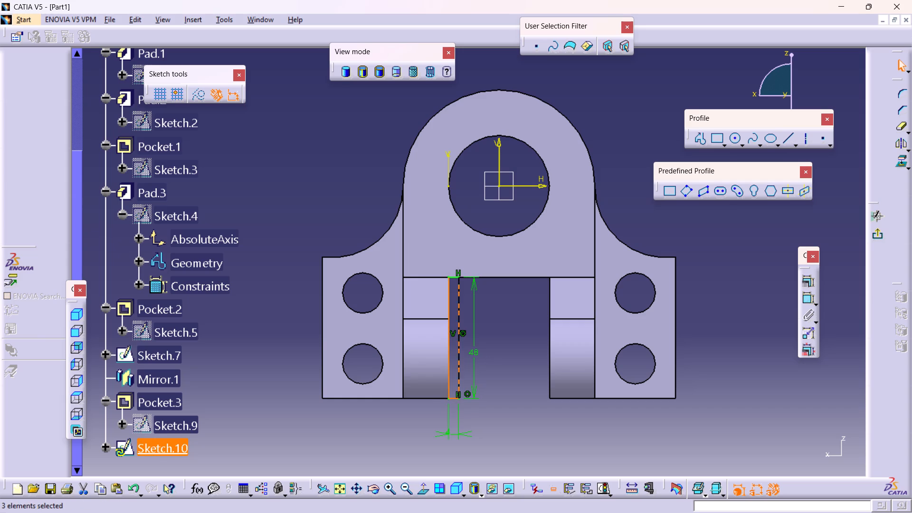
left_click(453, 276, "ctrl")
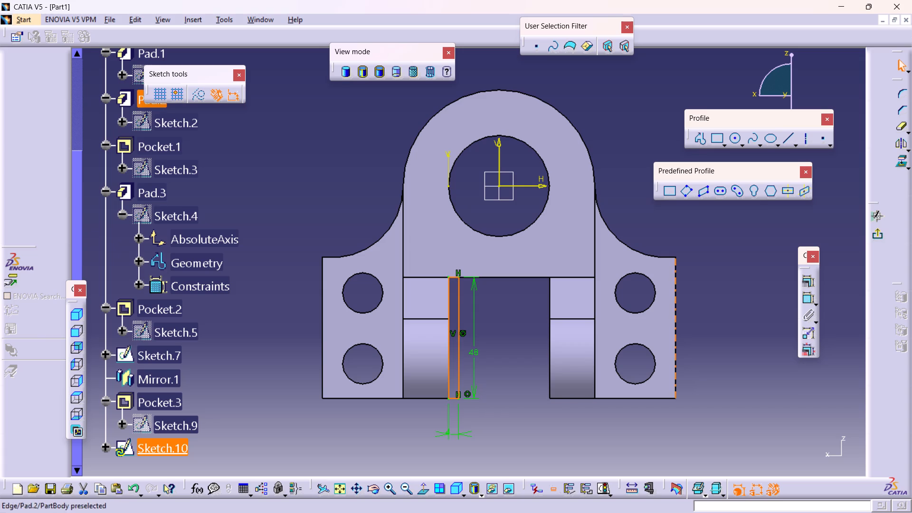
left_click(902, 145)
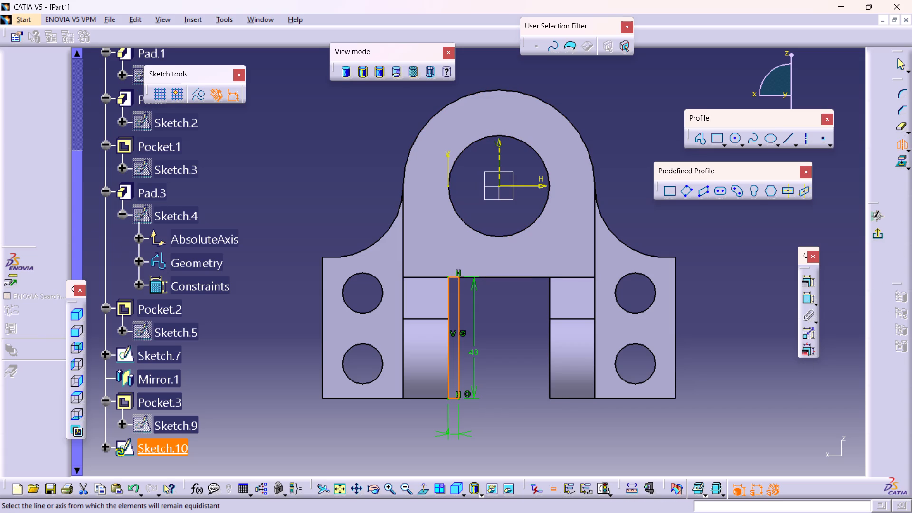
left_click(499, 156)
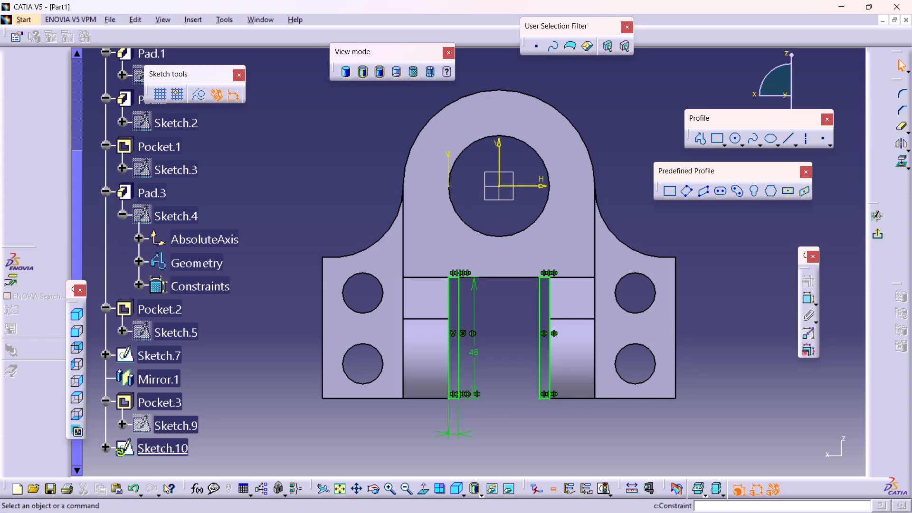
left_click(875, 234)
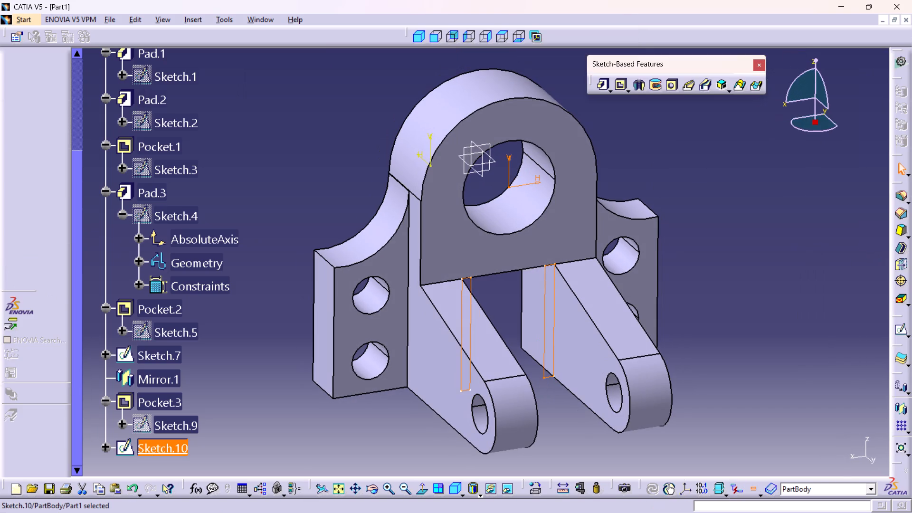
Pad the mirrored rectangles' sketch with a length of -22 mm so it extends back behind the sketch plane.
middle_click_drag(707, 328, 715, 306)
left_click(601, 87)
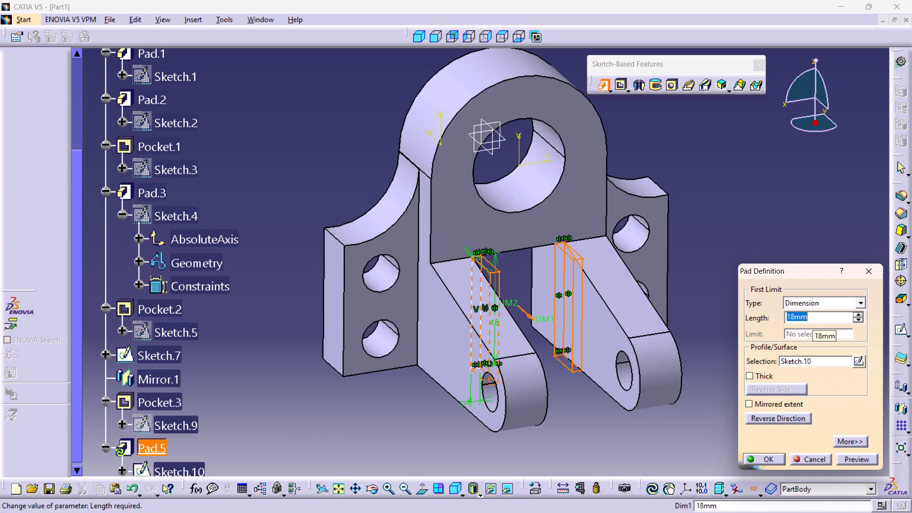
key("minus")
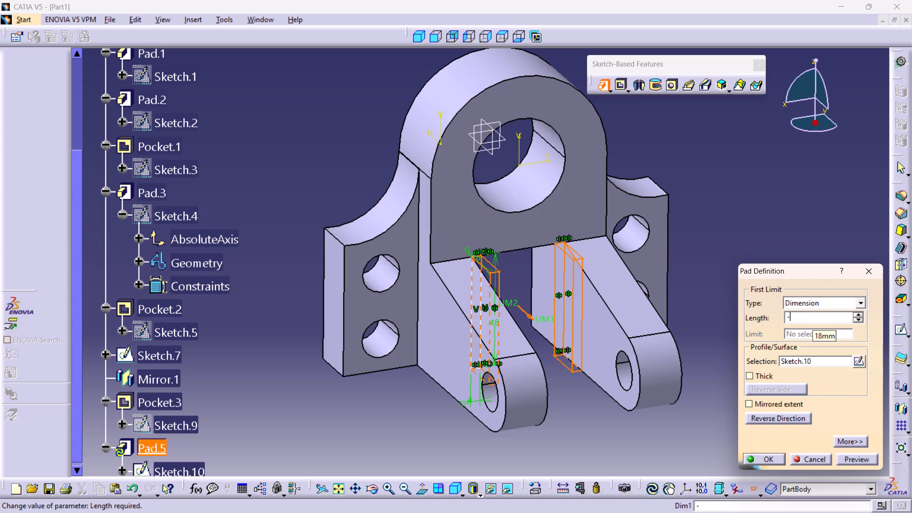
type("22")
key("Return")
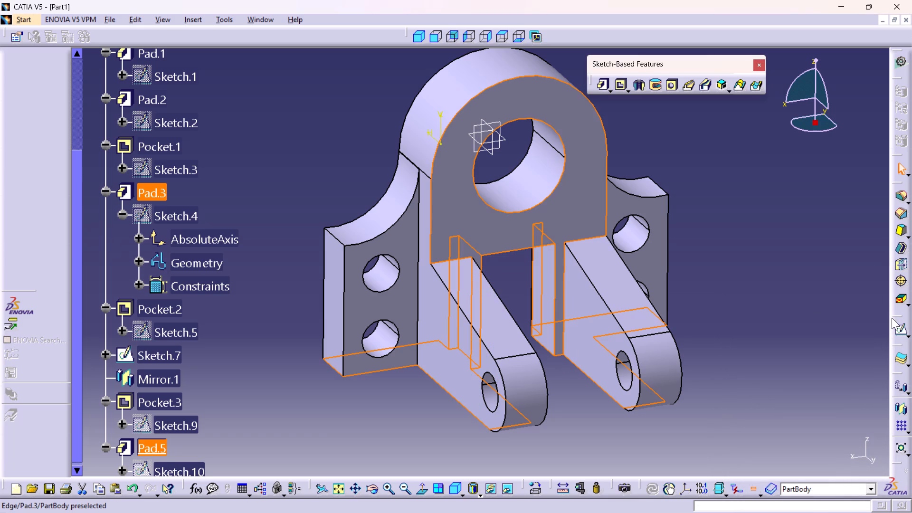
left_click(809, 324)
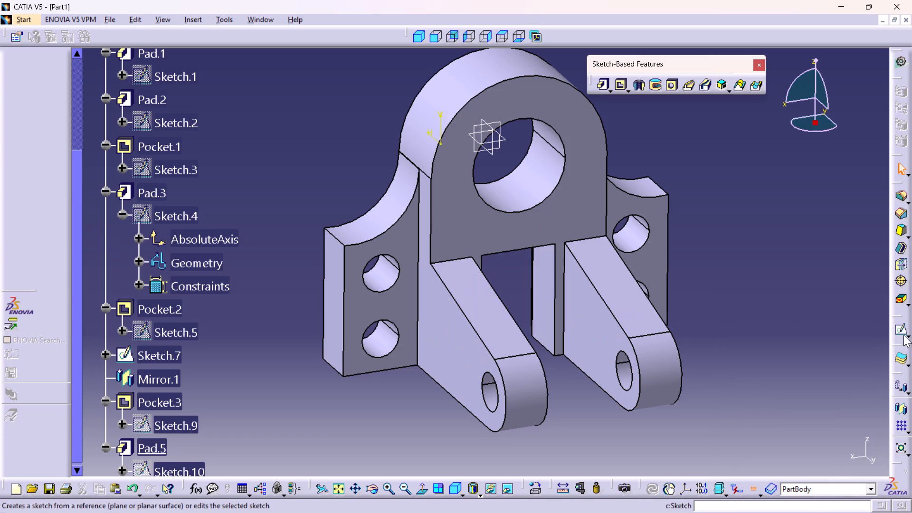
Examine the new pads between the lugs and the overall bracket from both sides.
middle_click_drag(760, 331, 679, 343, "ctrl")
right_click_drag(760, 331, 679, 343, "ctrl")
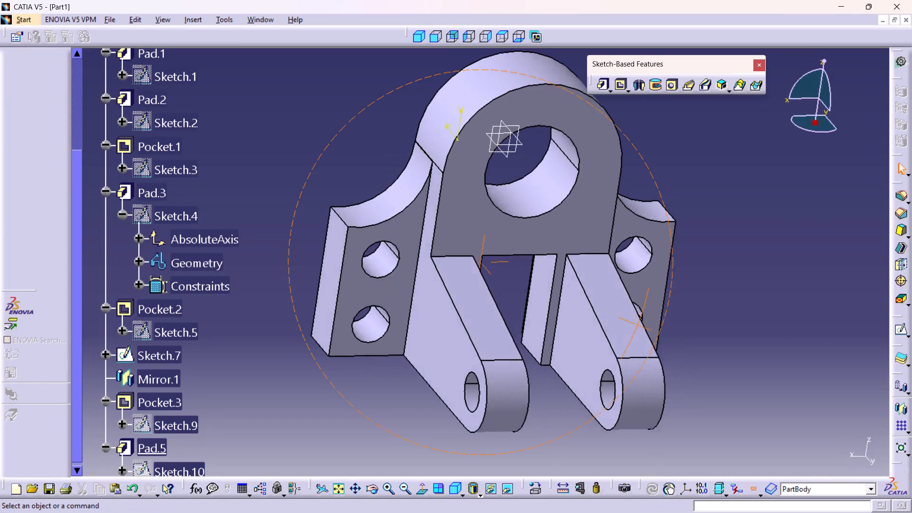
right_click_drag(679, 343, 607, 324, "ctrl")
middle_click_drag(679, 343, 655, 306, "ctrl")
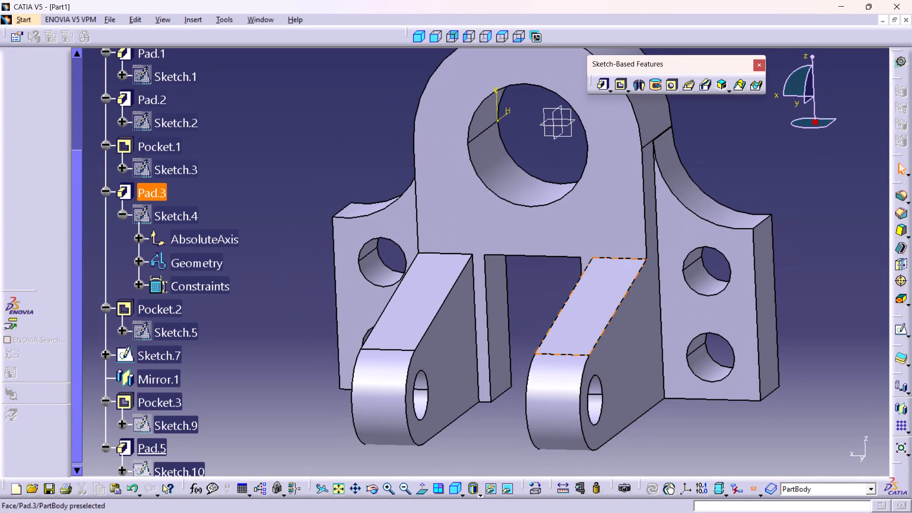
middle_click_drag(533, 339, 520, 291)
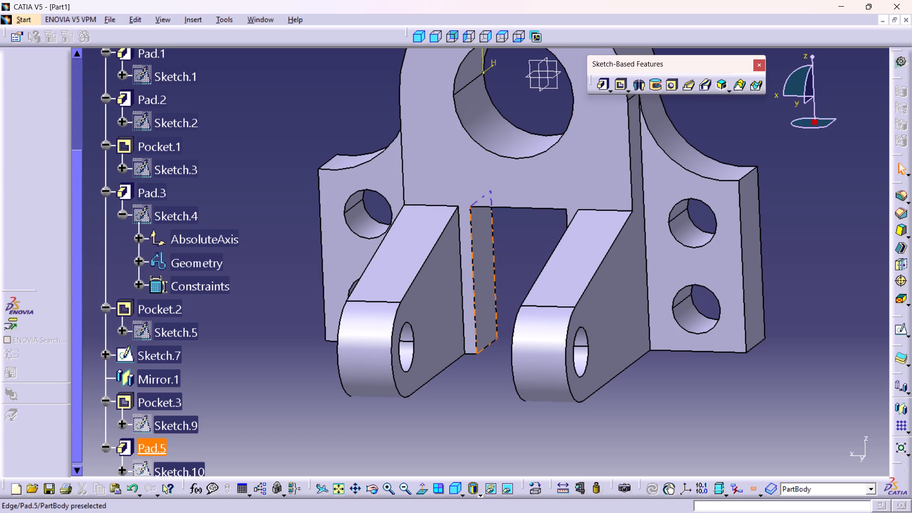
middle_click_drag(548, 252, 523, 293)
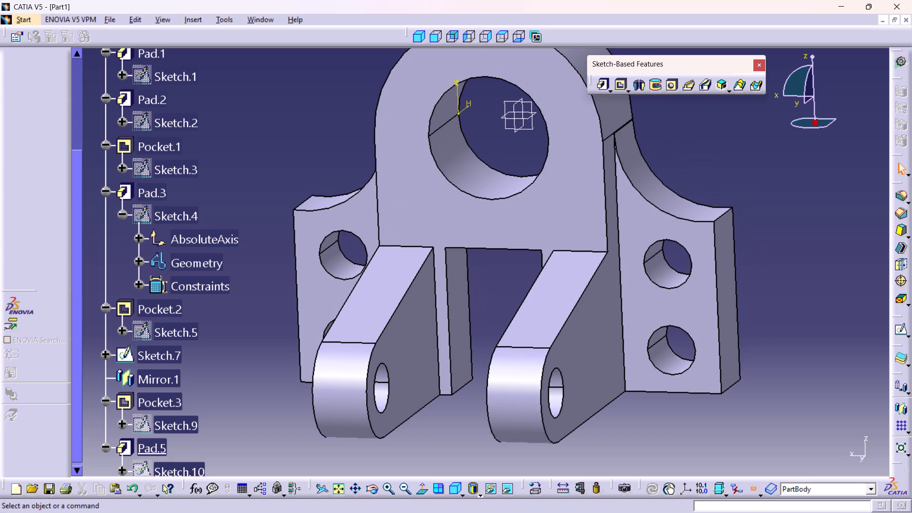
middle_click_drag(518, 271, 518, 301, "ctrl")
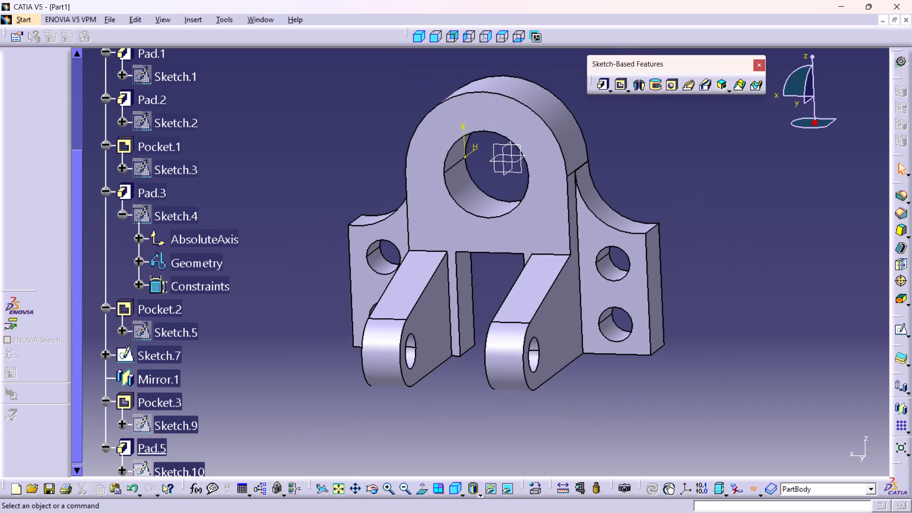
middle_click_drag(484, 302, 628, 285, "ctrl")
right_click_drag(483, 302, 628, 285, "ctrl")
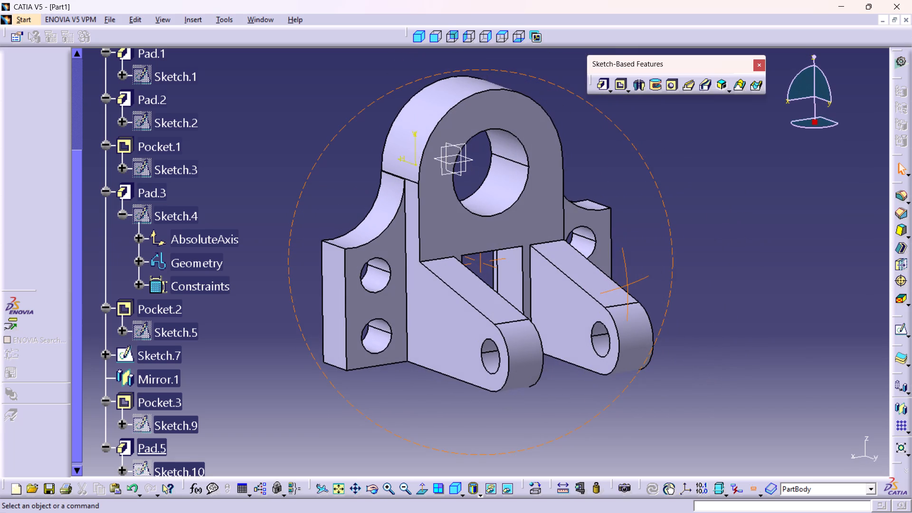
middle_click_drag(628, 285, 633, 282, "ctrl")
right_click_drag(628, 285, 633, 282, "ctrl")
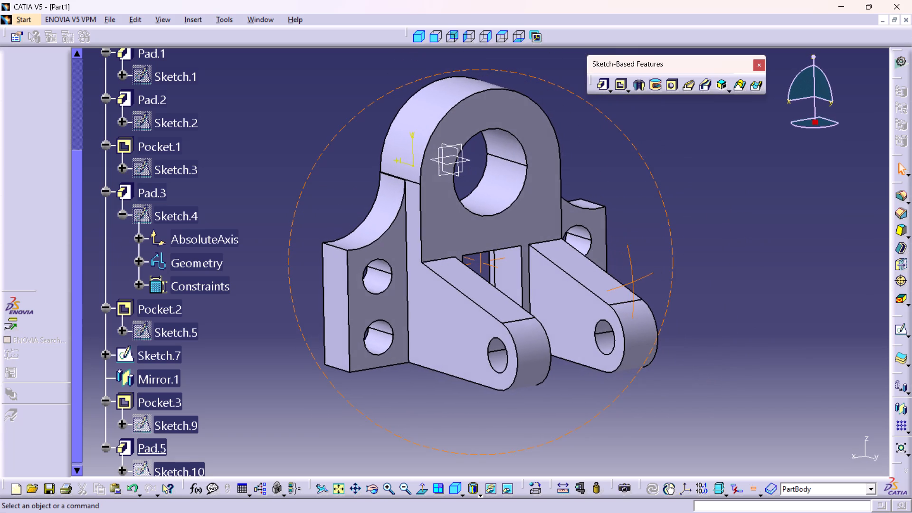
middle_click_drag(633, 282, 656, 275, "ctrl")
right_click_drag(633, 282, 656, 275, "ctrl")
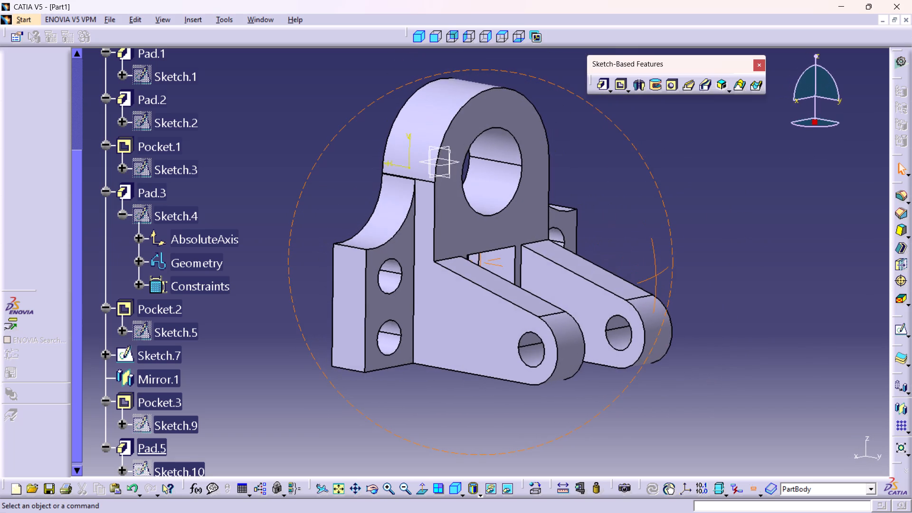
right_click_drag(656, 275, 641, 282, "ctrl")
middle_click_drag(656, 275, 646, 272, "ctrl")
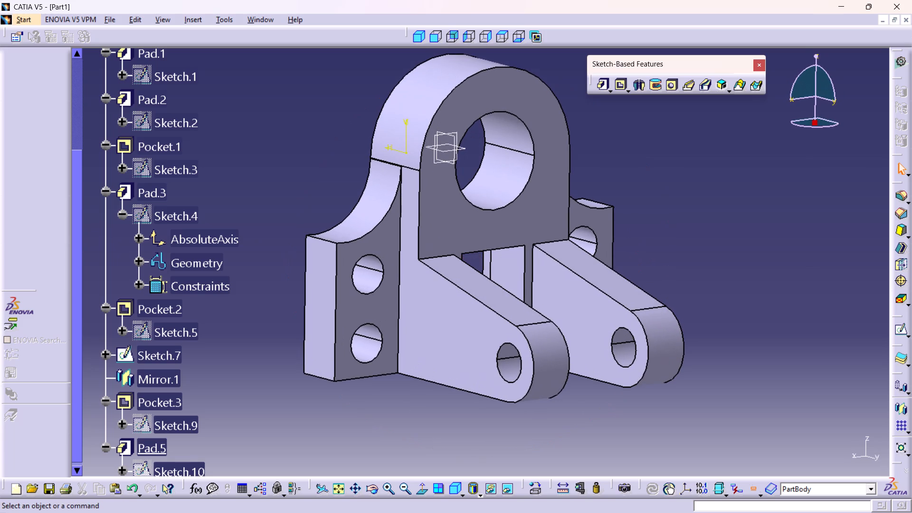
middle_click_drag(672, 241, 666, 268)
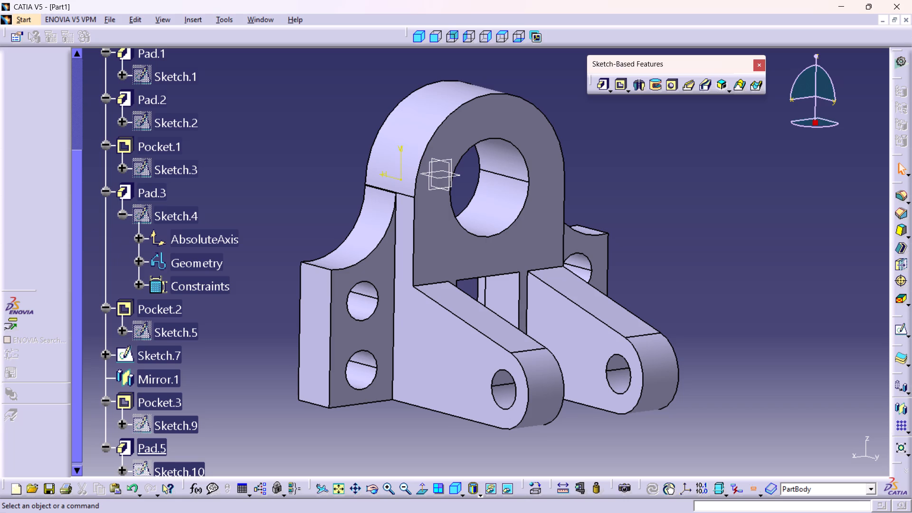
scroll(665, 252, "down", 1)
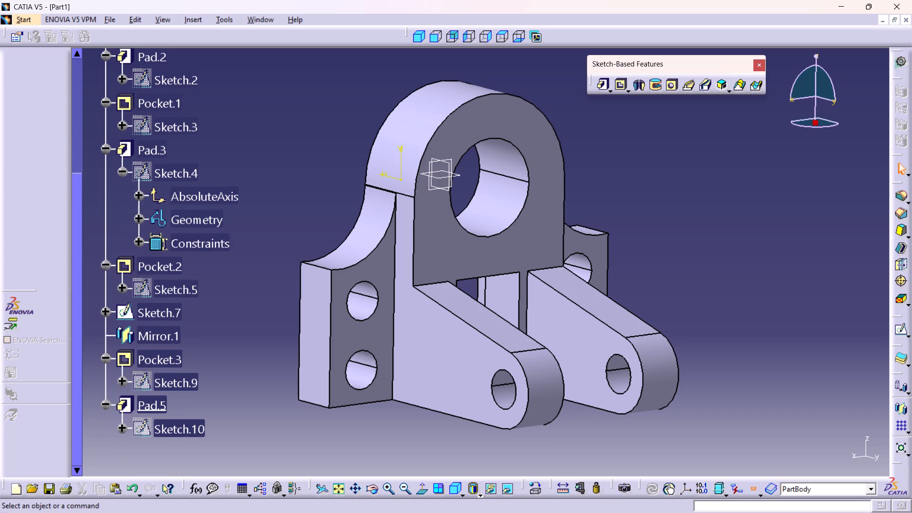
scroll(665, 252, "up", 1)
middle_click_drag(665, 252, 667, 279, "ctrl")
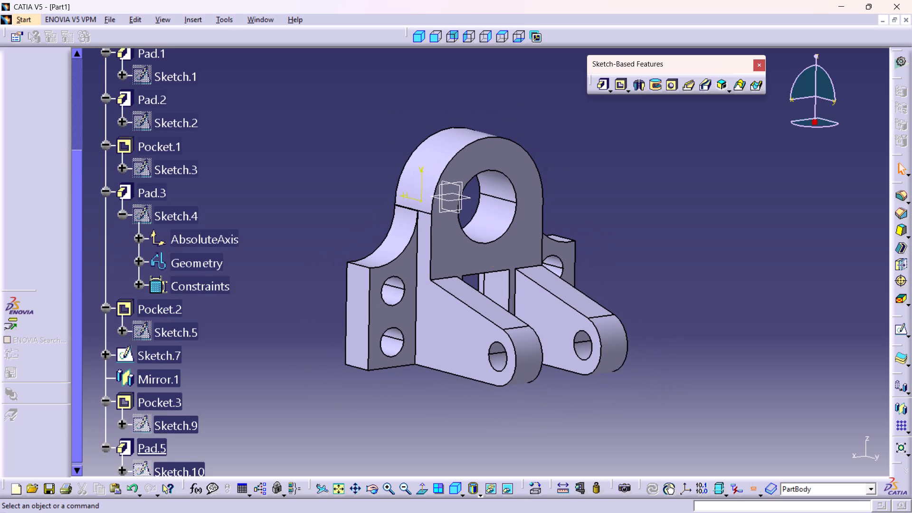
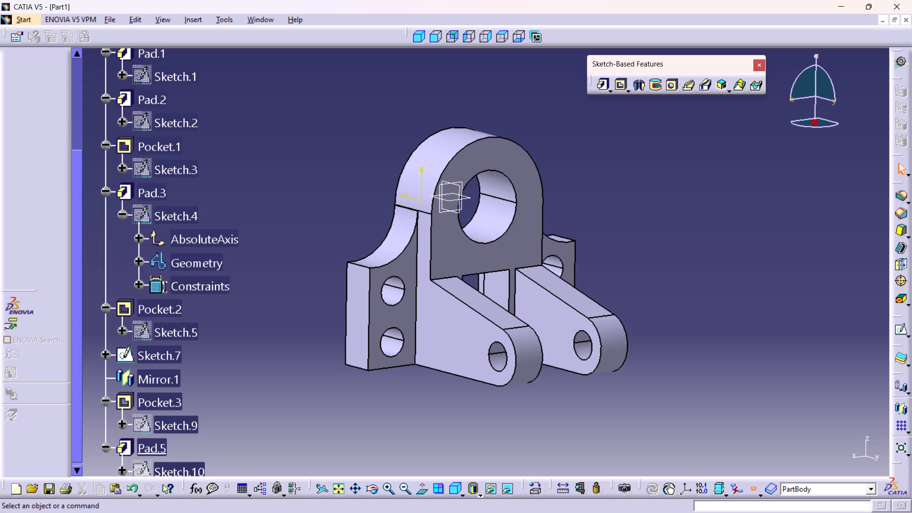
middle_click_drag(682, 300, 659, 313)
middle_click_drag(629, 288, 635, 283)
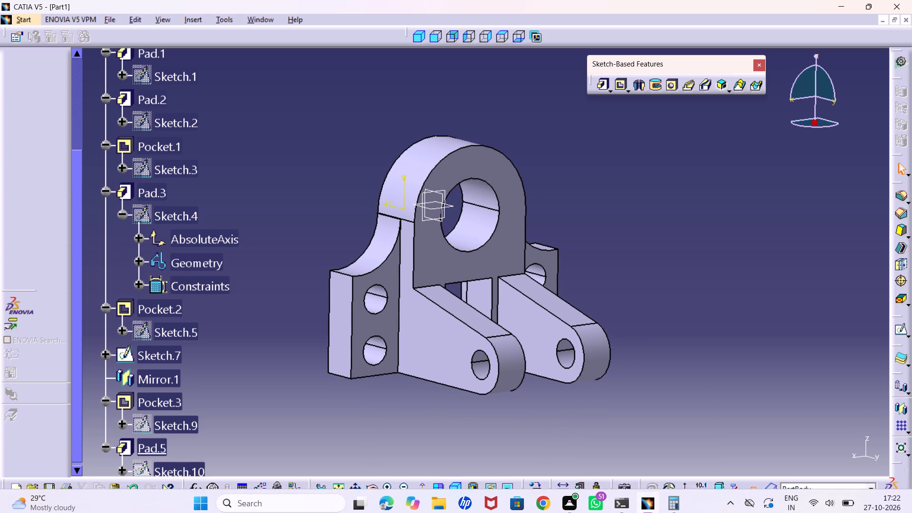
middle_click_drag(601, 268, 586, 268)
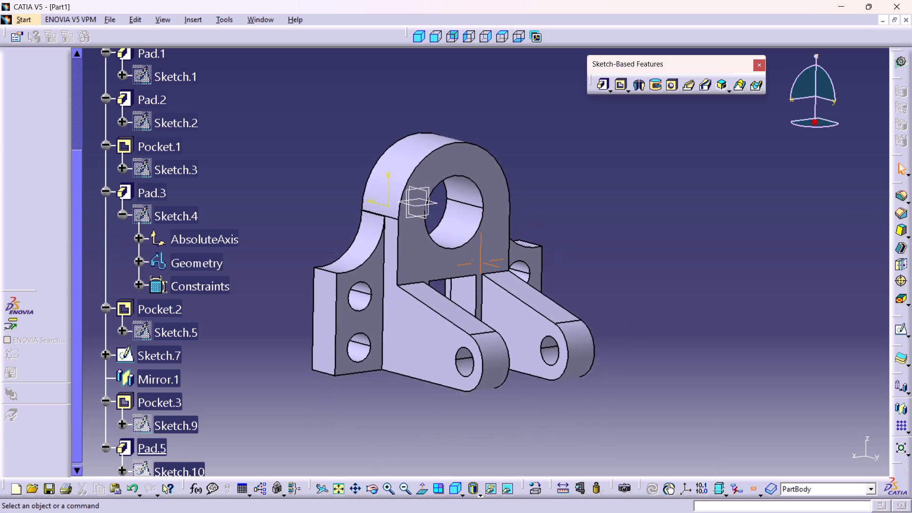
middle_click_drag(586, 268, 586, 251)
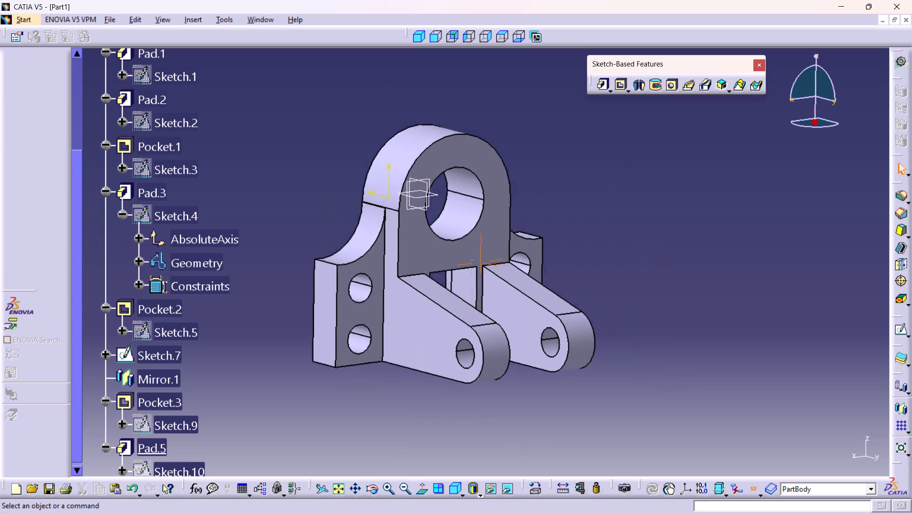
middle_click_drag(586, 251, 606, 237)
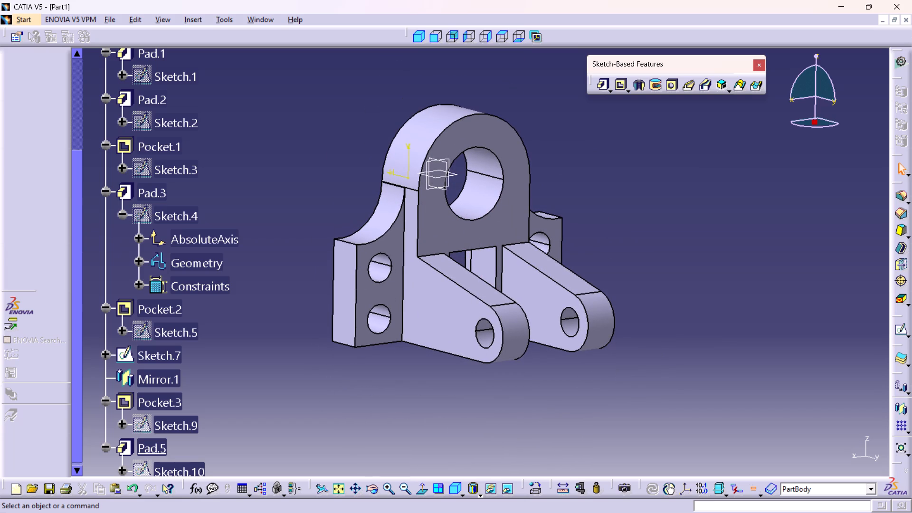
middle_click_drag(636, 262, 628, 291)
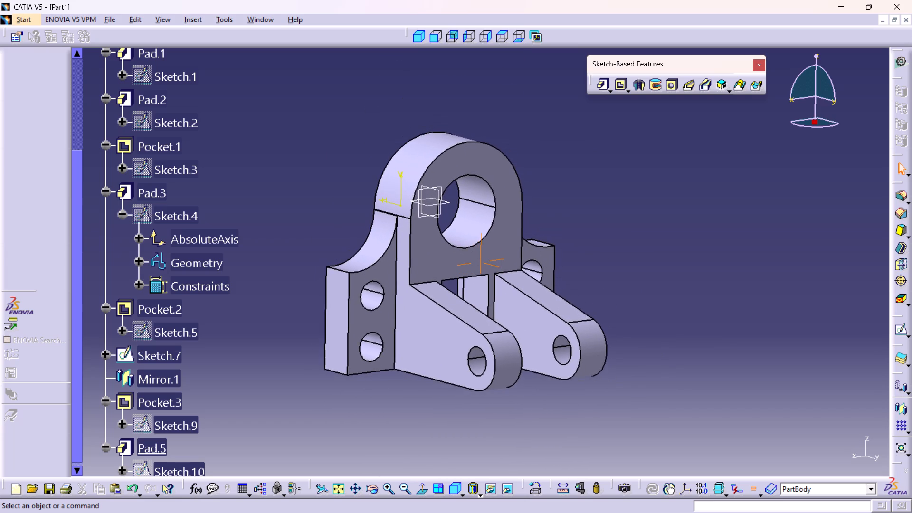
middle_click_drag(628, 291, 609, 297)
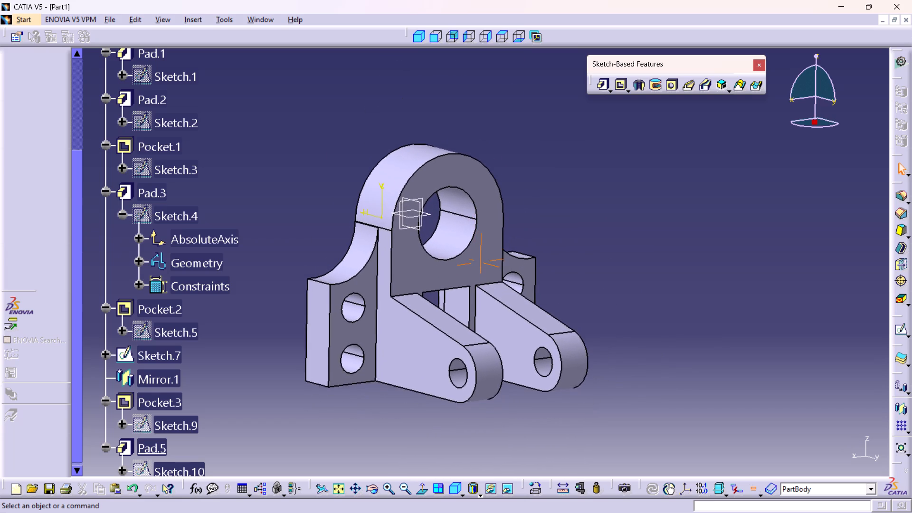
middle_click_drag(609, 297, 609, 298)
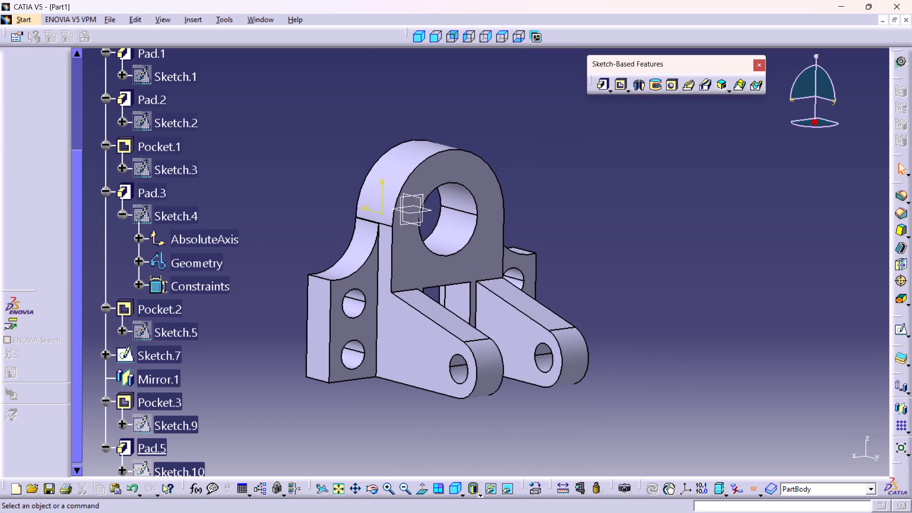
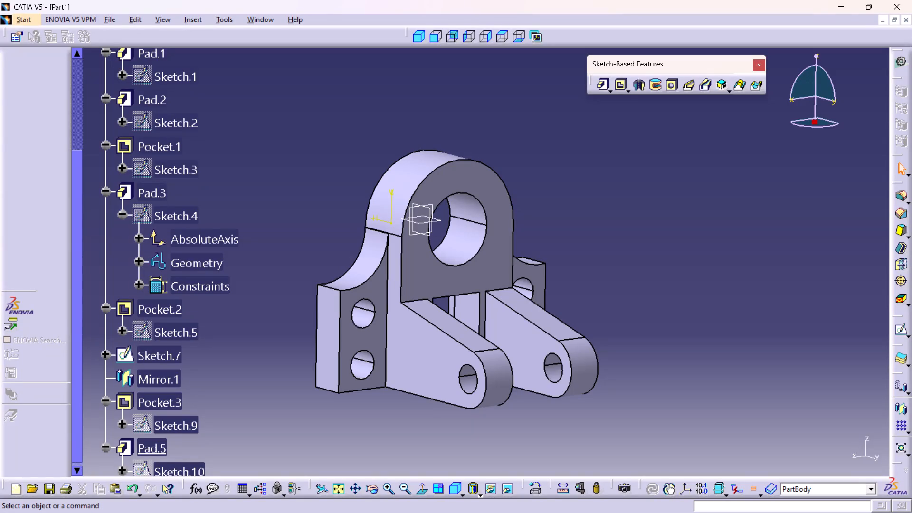
Save the bracket part in the CATIA folder under the file name A2 as a CATPart.
key("ctrl+s")
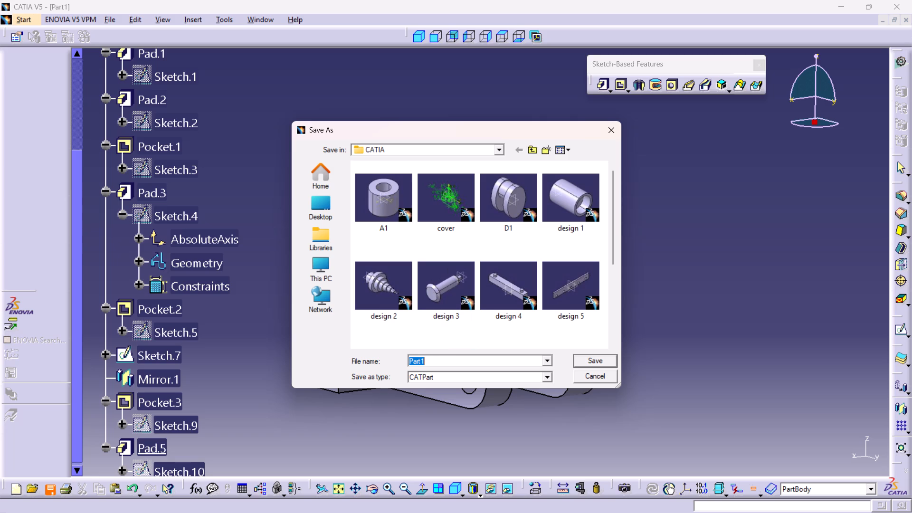
key("shift+a")
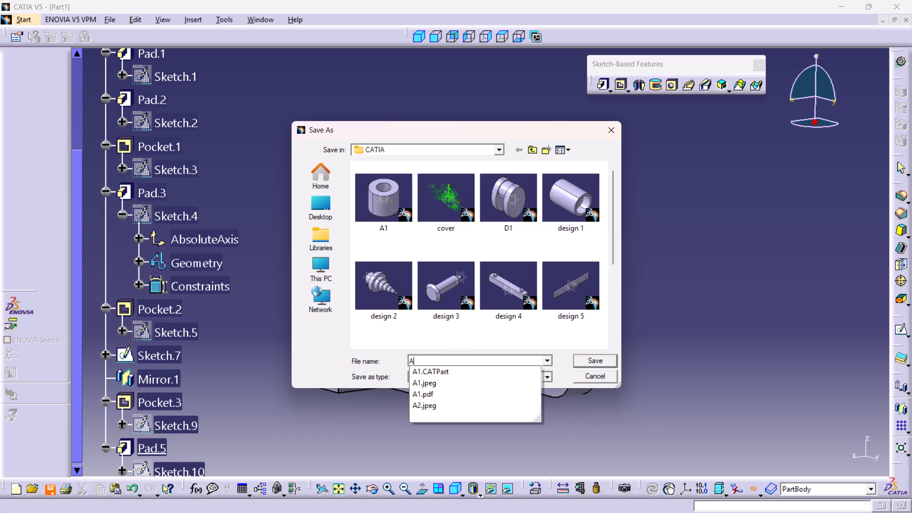
key("2")
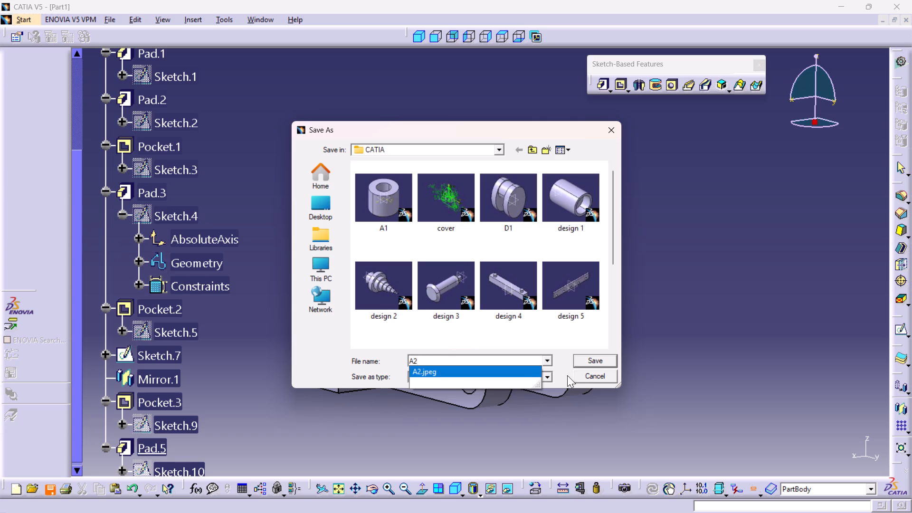
left_click(596, 360)
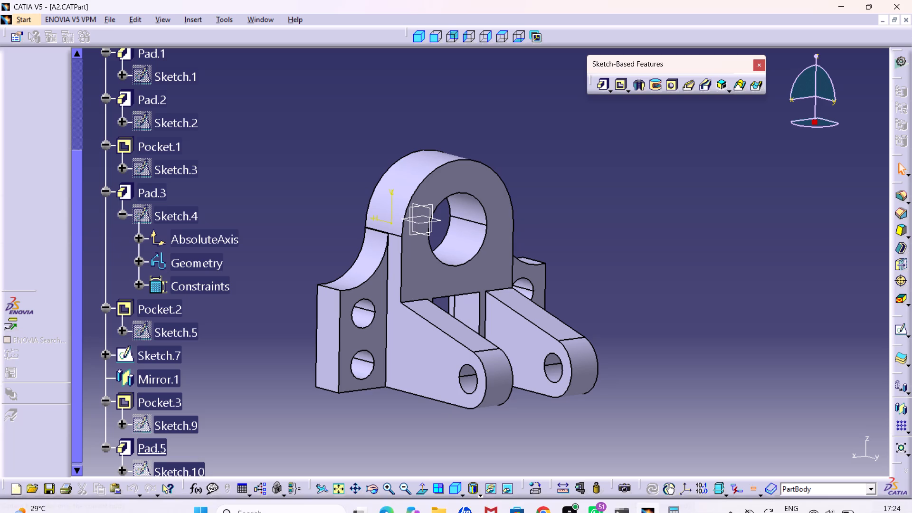
Preview the bracket's print layout and print it with Microsoft Print to PDF, saving the output in the CATIA folder as A2.
key("ctrl+p")
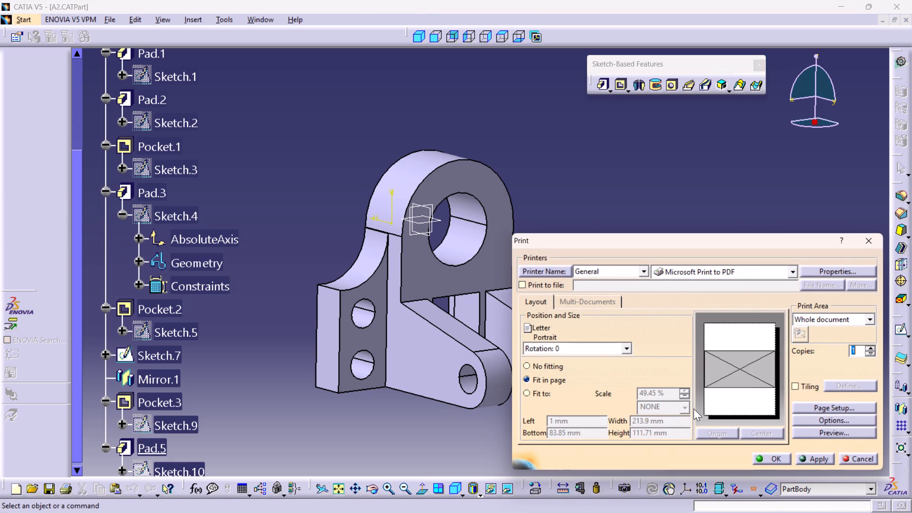
left_click(832, 431)
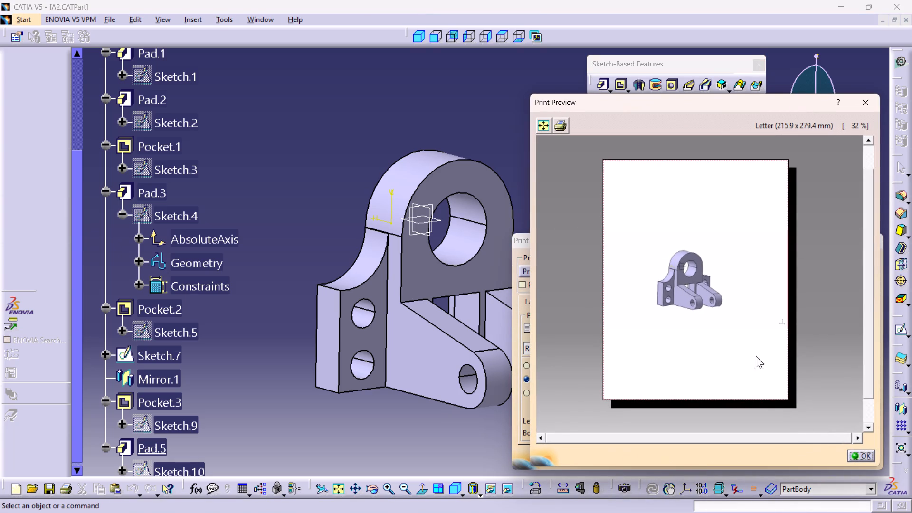
left_click(857, 455)
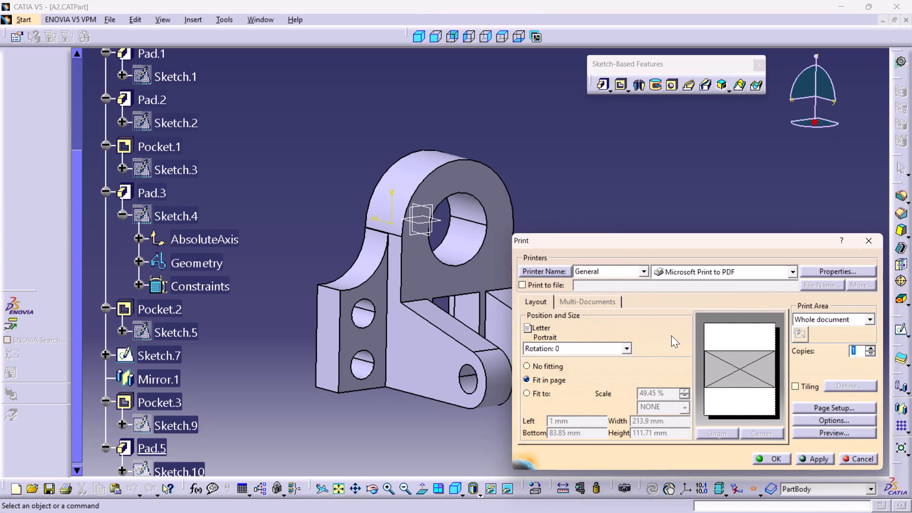
left_click(773, 459)
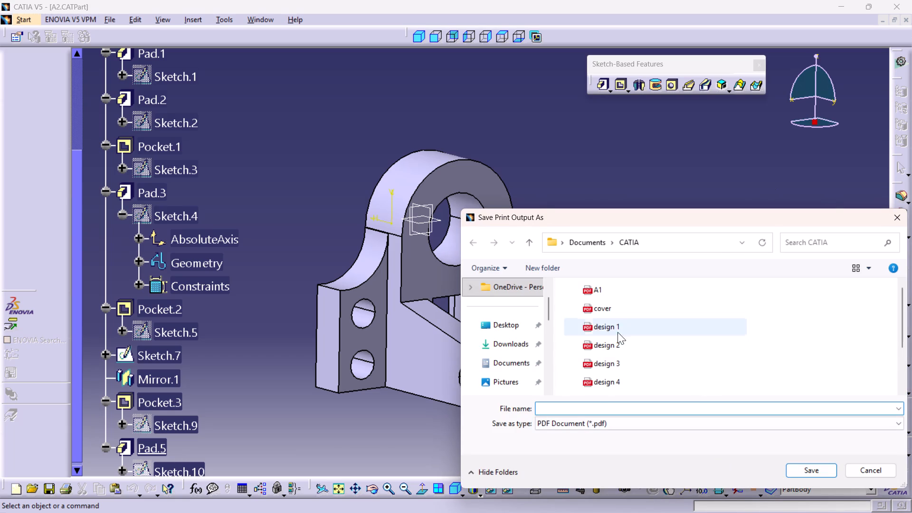
key("shift+a")
key("2")
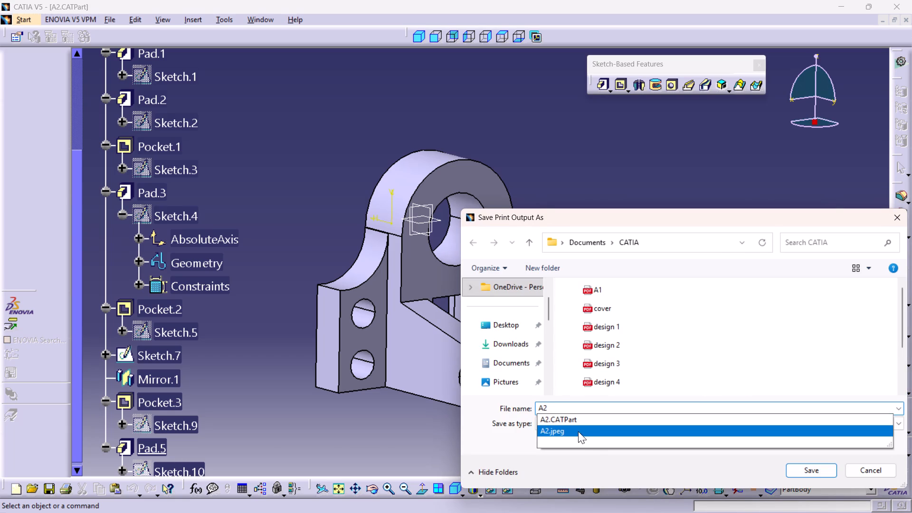
left_click(803, 468)
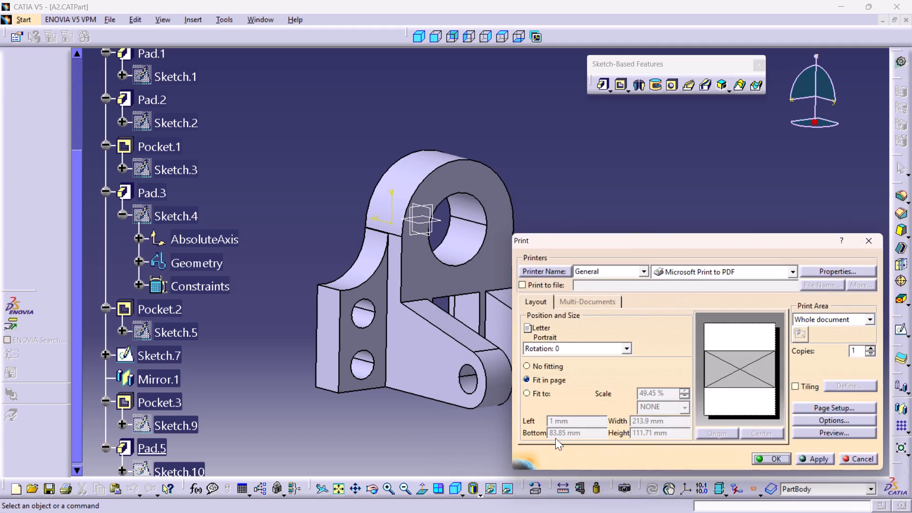